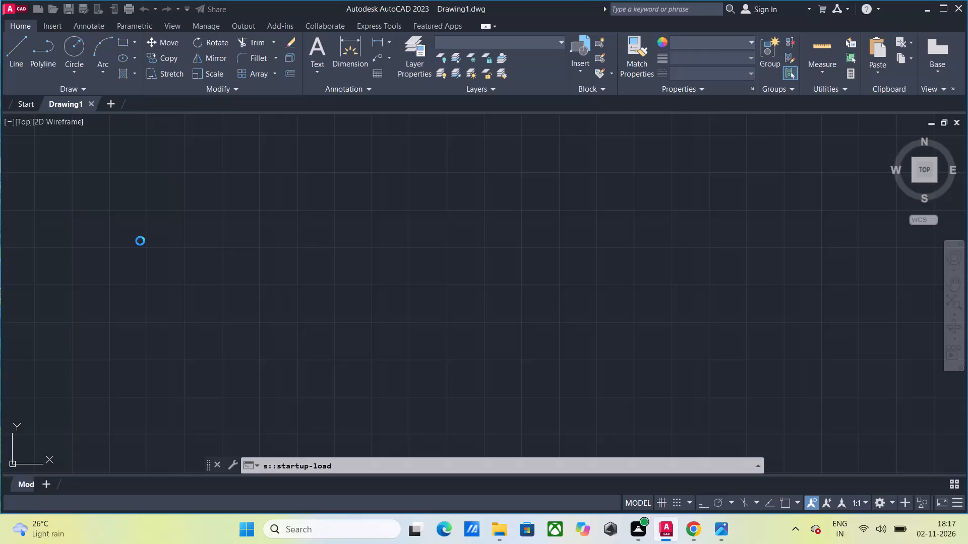
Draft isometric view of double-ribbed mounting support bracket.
Turn on isometric drafting with the left isoplane active.
key("z")
key("Return")
key("a")
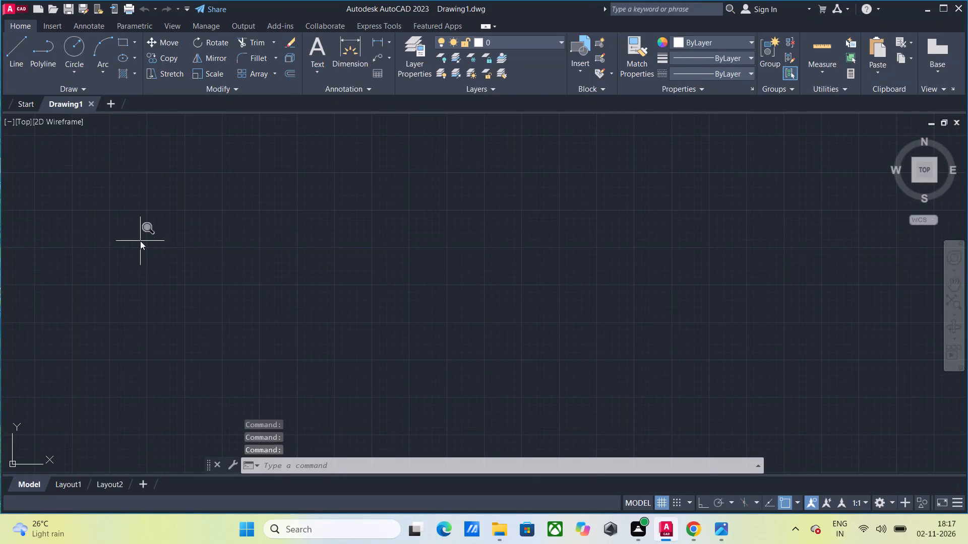
key("Return")
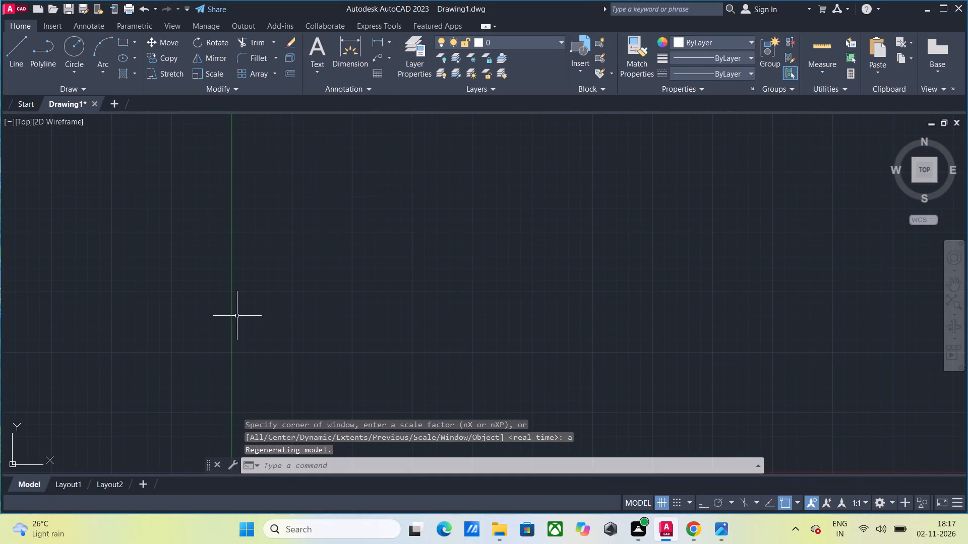
middle_click_drag(324, 326, 311, 216)
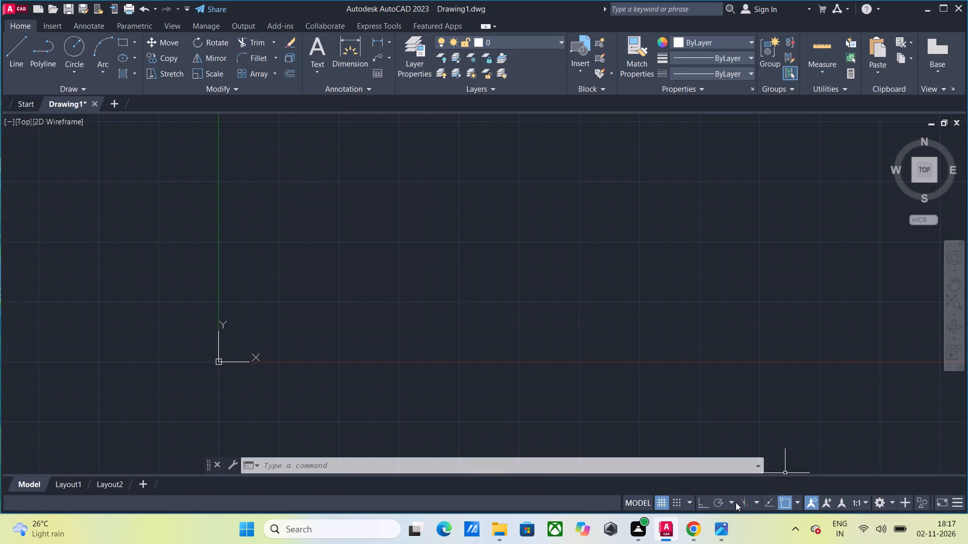
left_click(744, 503)
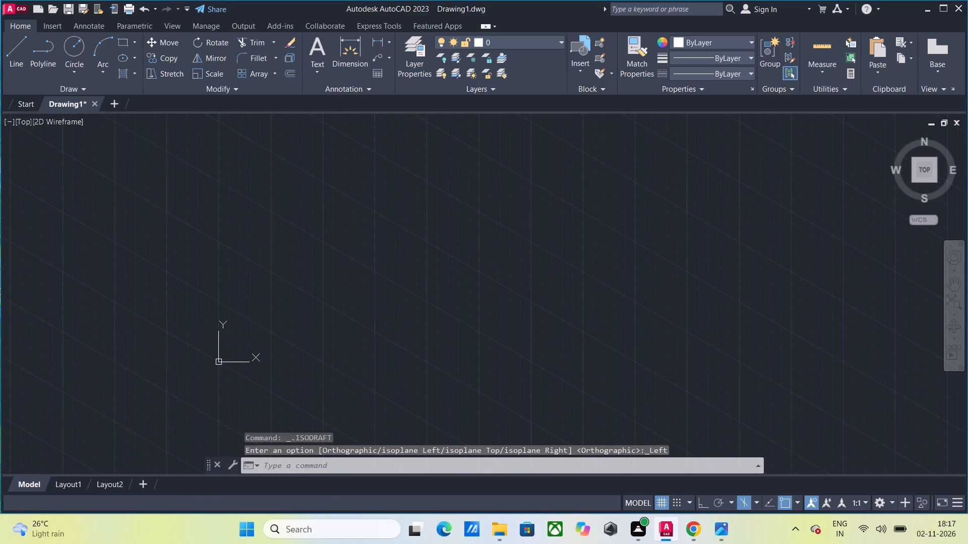
Draw the left face's stepped lower edge with Ortho on: 32 along 330°, 12 up, 36 along 330°, 12 down, 32 along 330°.
middle_click_drag(527, 331, 516, 385)
scroll(516, 385, "up", 1)
middle_click(516, 385)
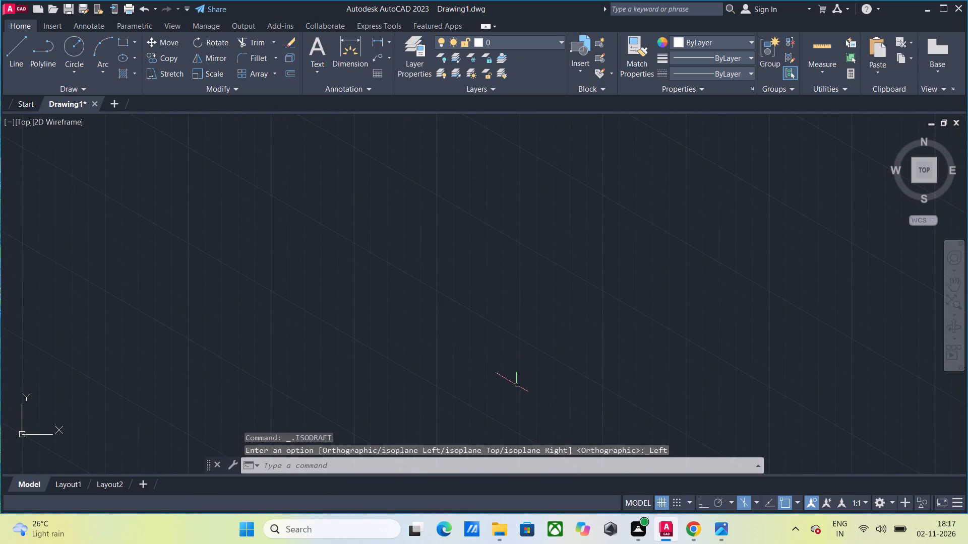
scroll(516, 385, "up", 1)
middle_click_drag(517, 385, 580, 383)
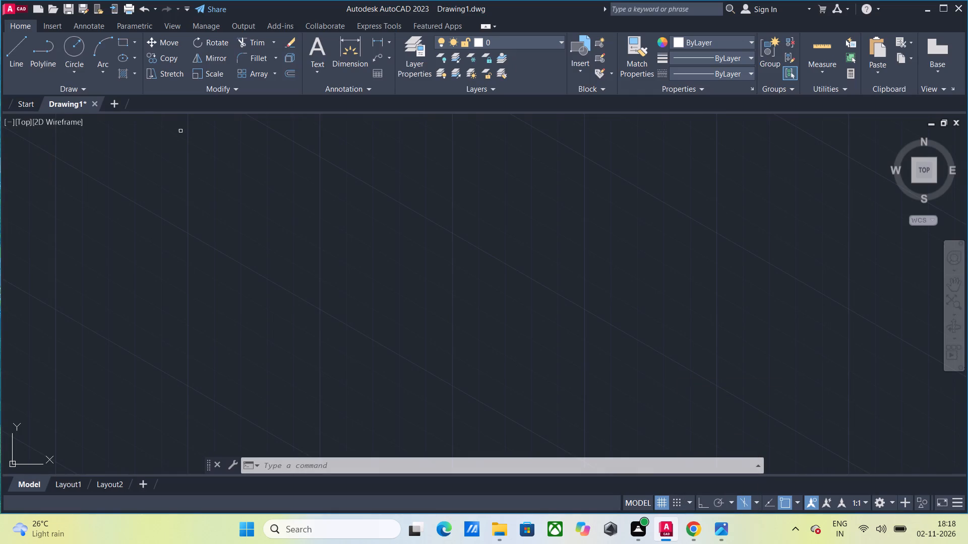
left_click(23, 49)
left_click(159, 243)
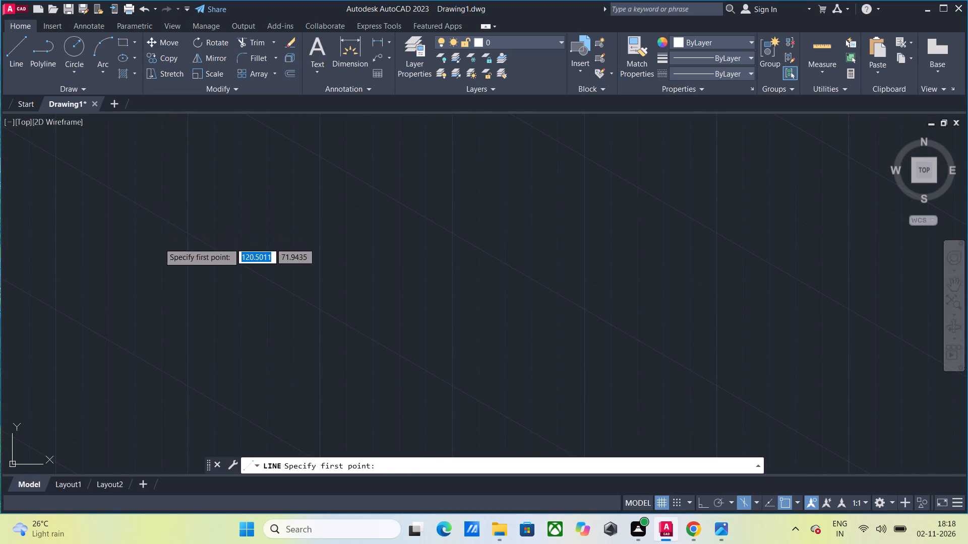
key("F8")
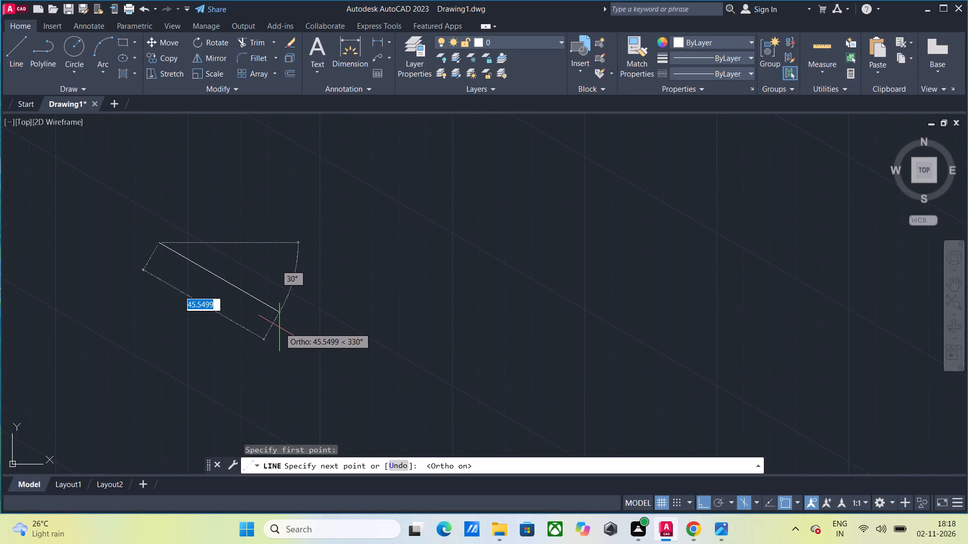
type("32")
key("Return")
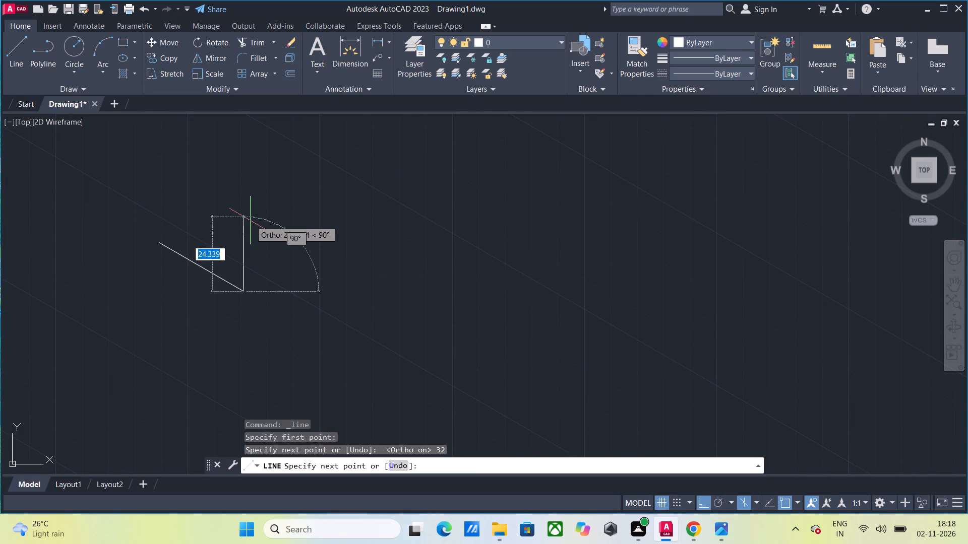
type("12")
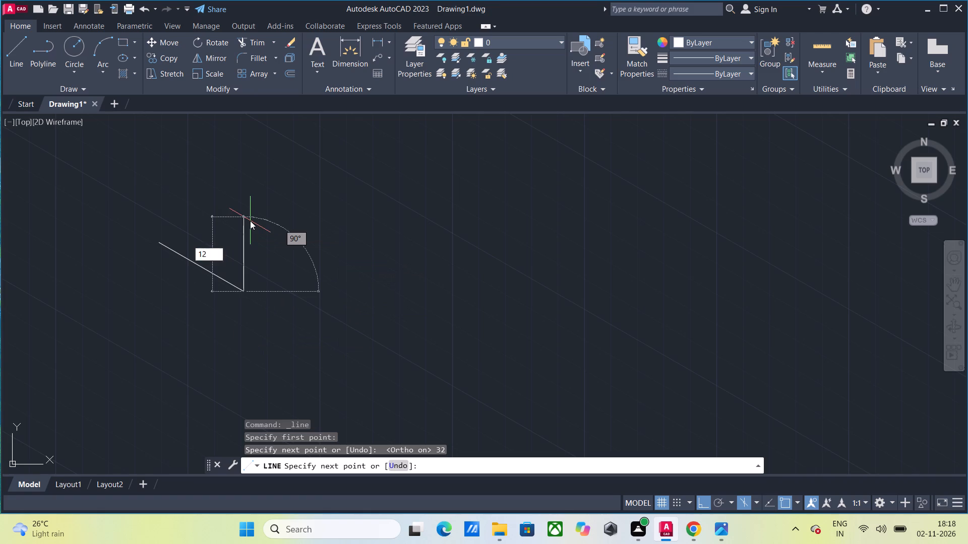
key("Return")
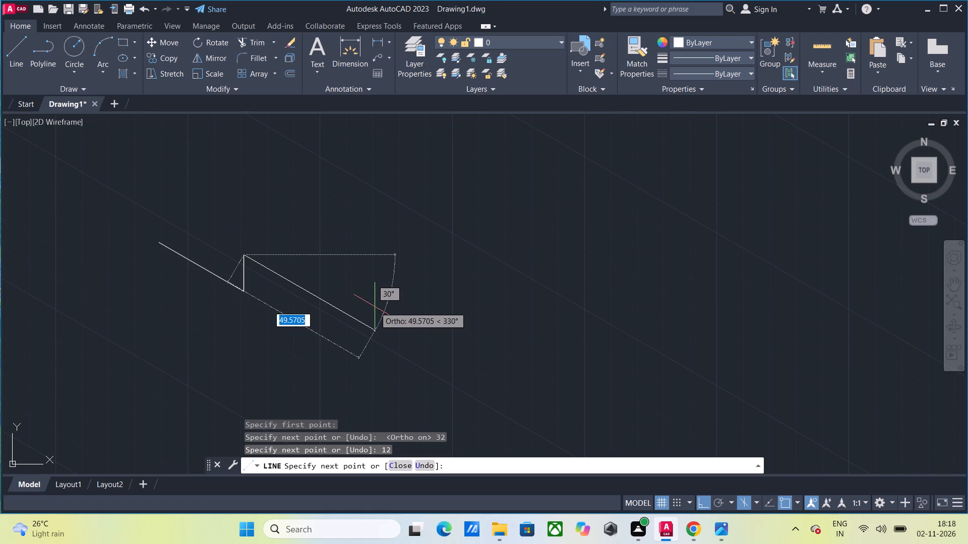
type("36")
key("Return")
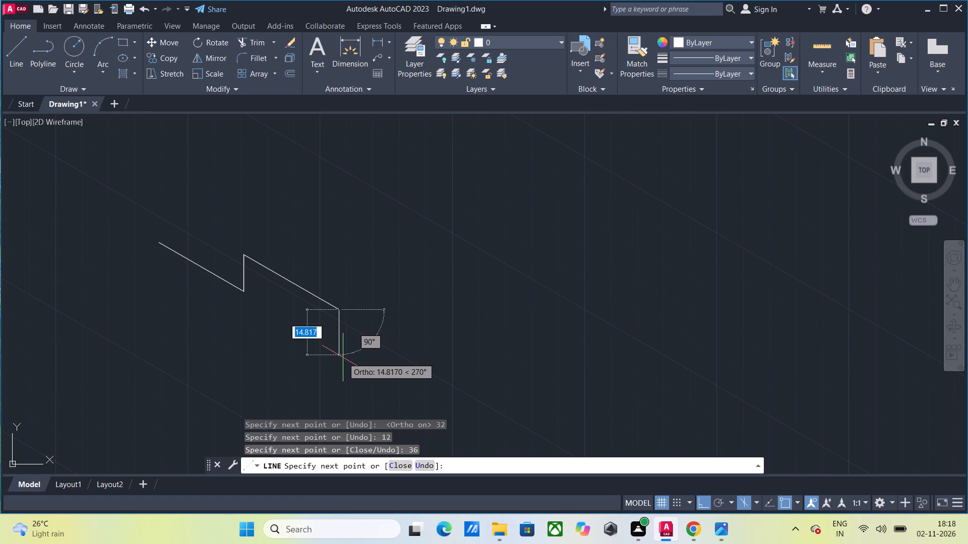
type("12")
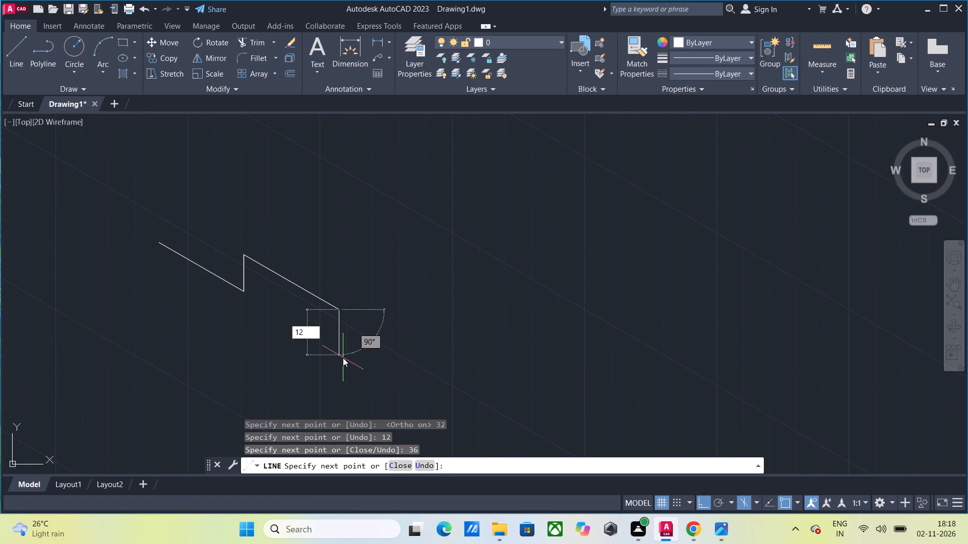
key("Return")
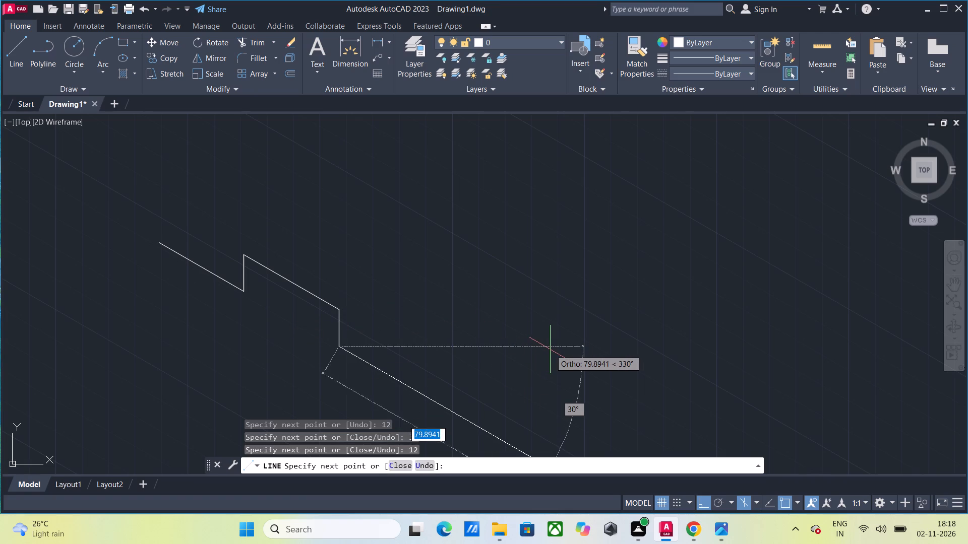
type("36")
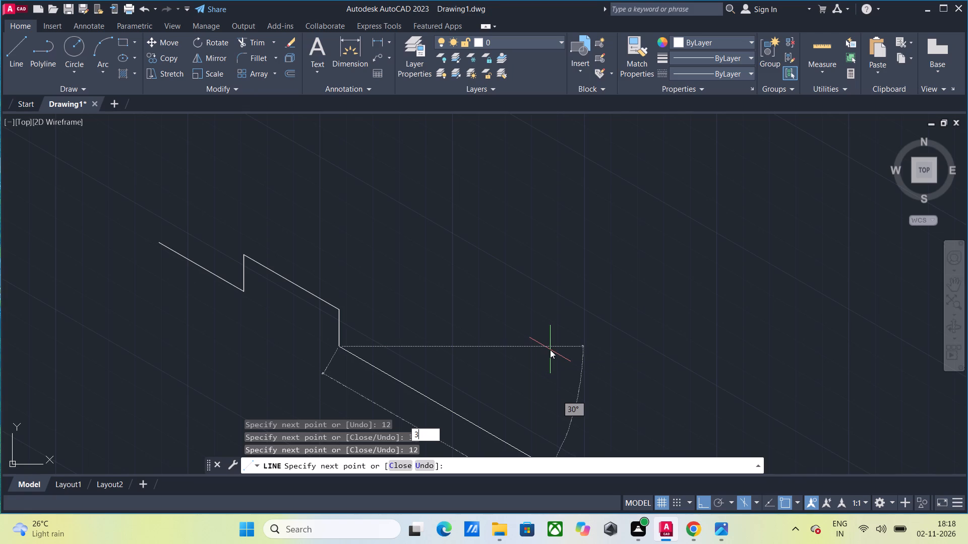
key("BackSpace")
key("2")
key("Return")
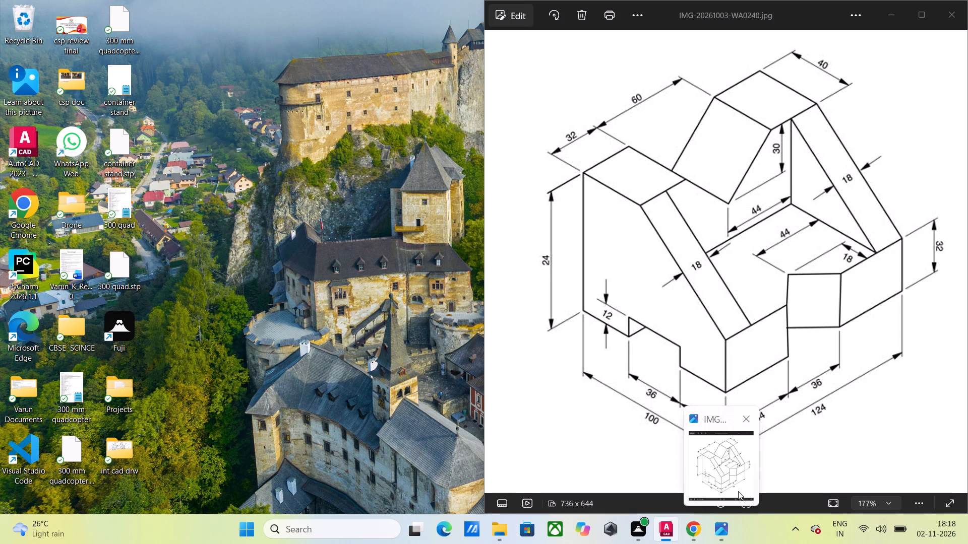
Check the reference image and continue the lines into a closed isometric face on the right side, 32 high and 44 long at 30°.
left_click(733, 470)
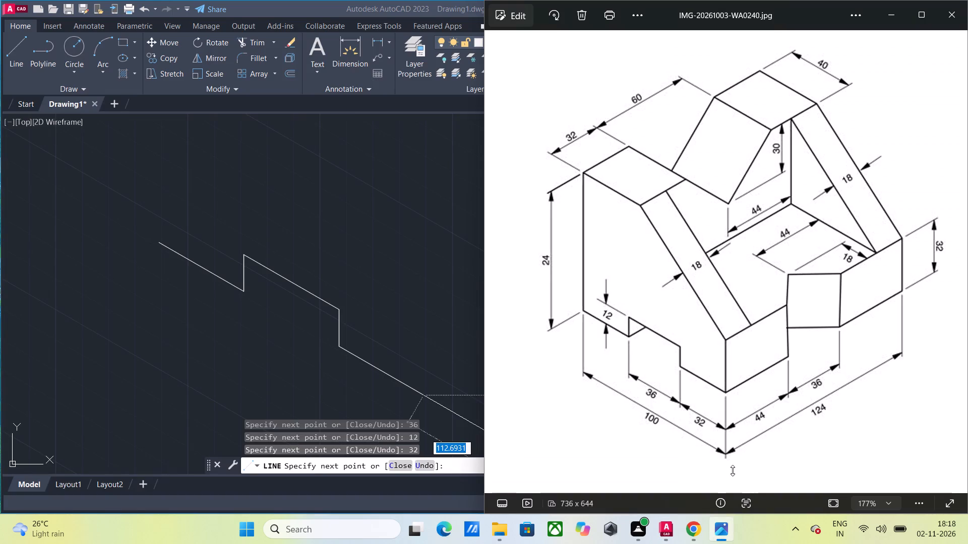
left_click(405, 333)
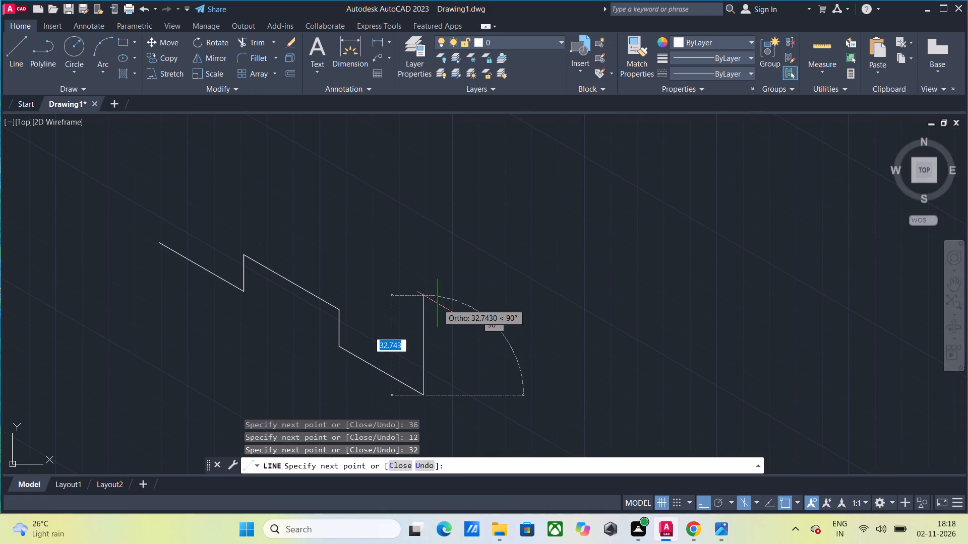
type("32")
key("Return")
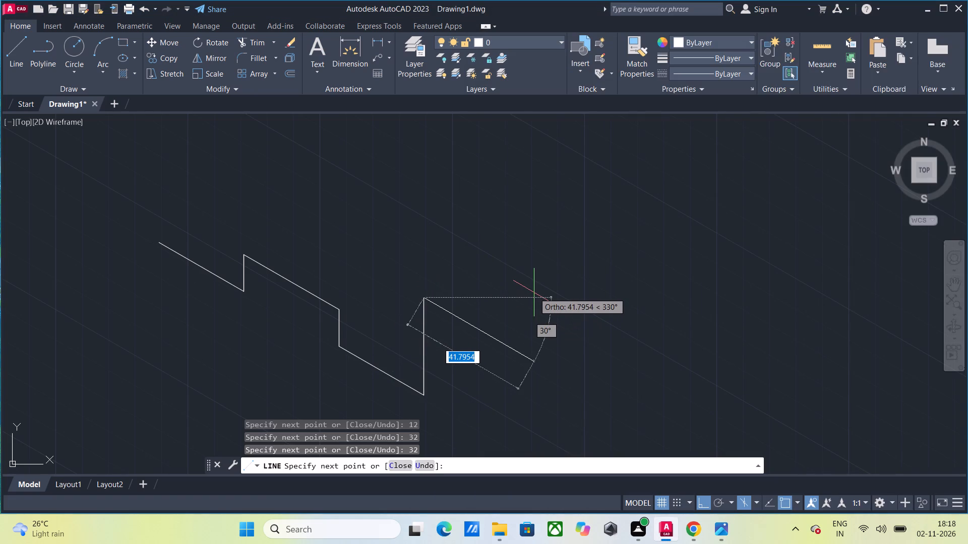
key("F5")
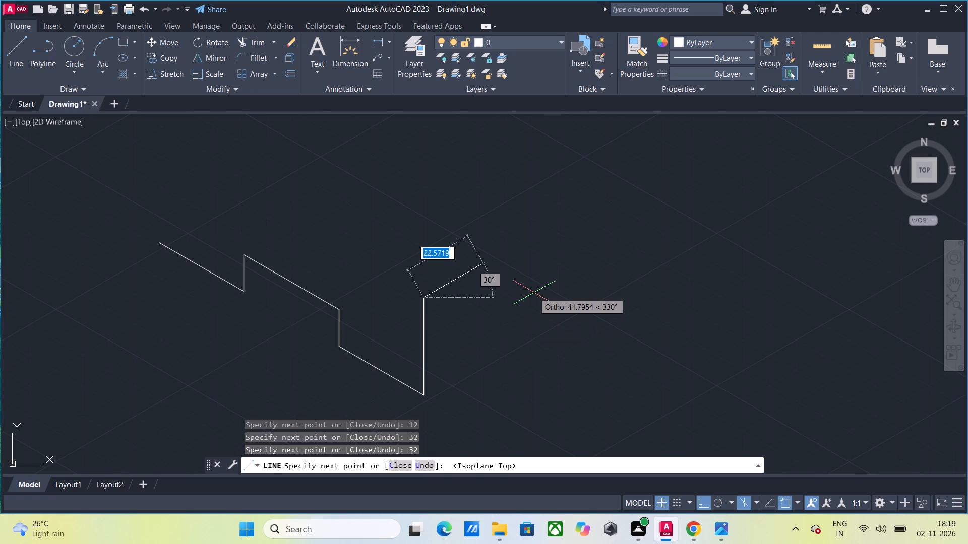
type("44")
key("Return")
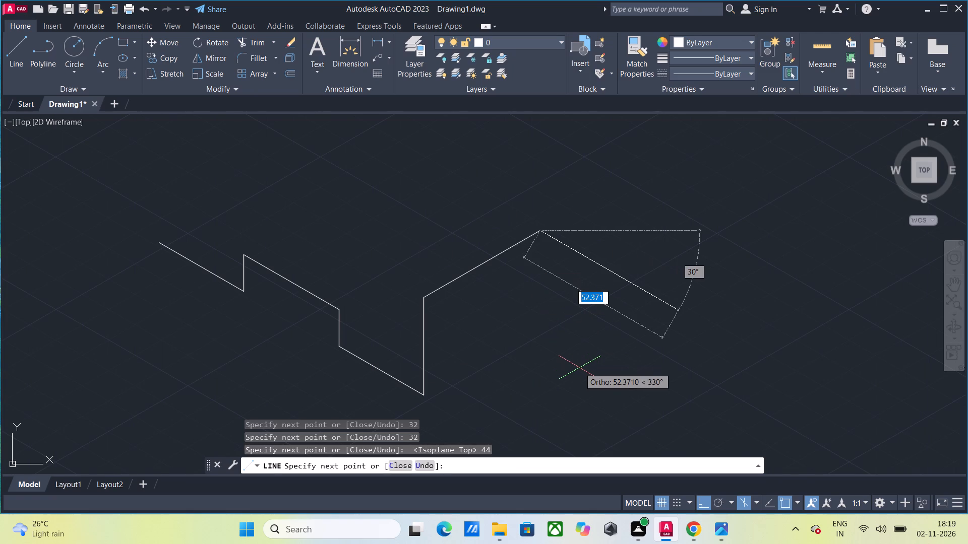
key("F5")
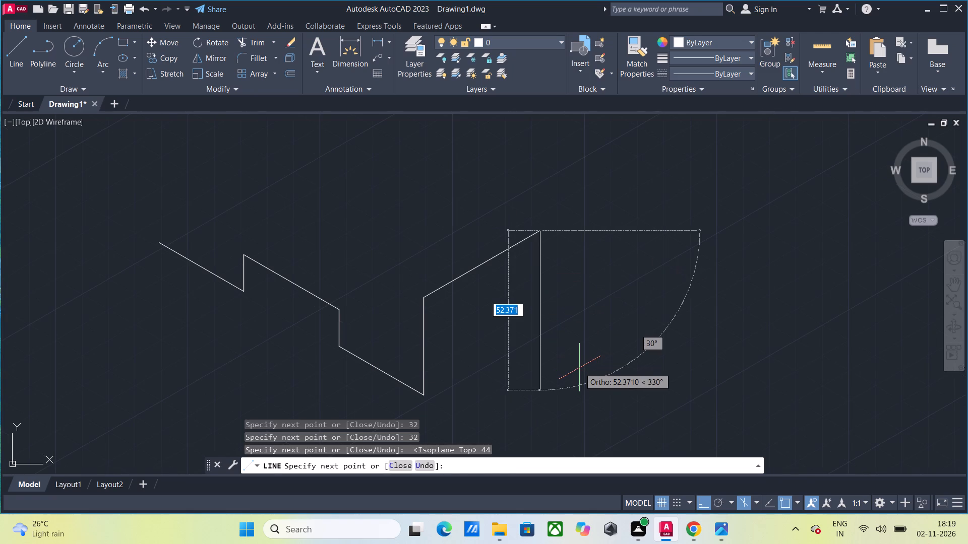
type("32")
key("Return")
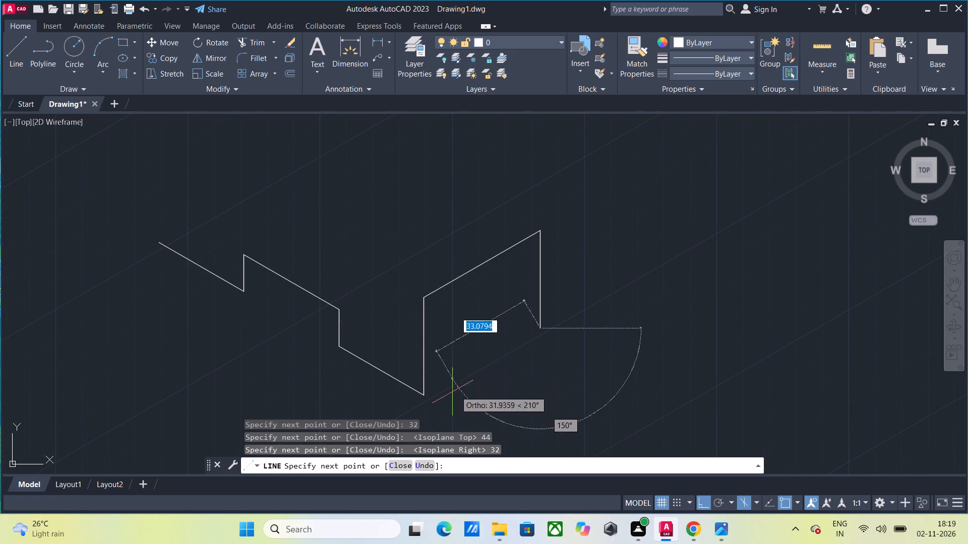
left_click(421, 397)
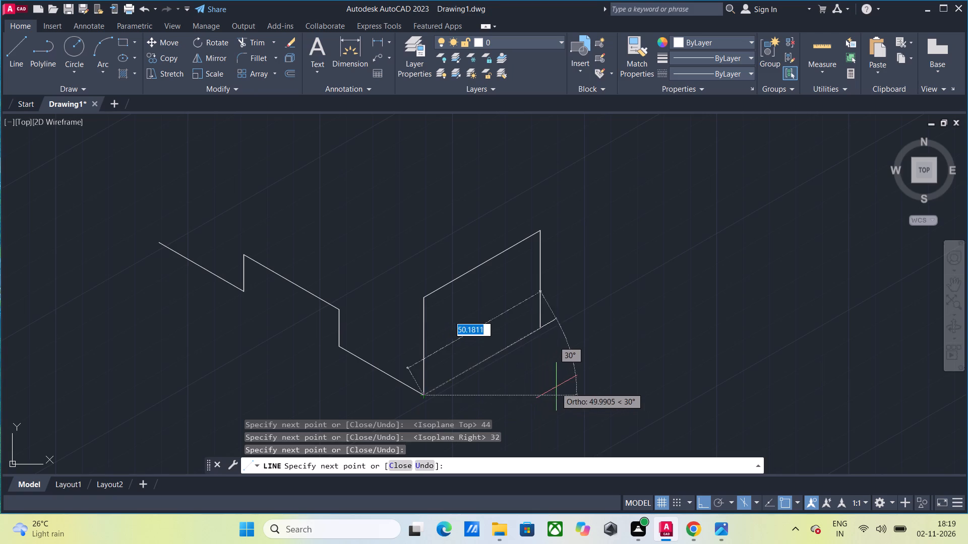
key("Escape")
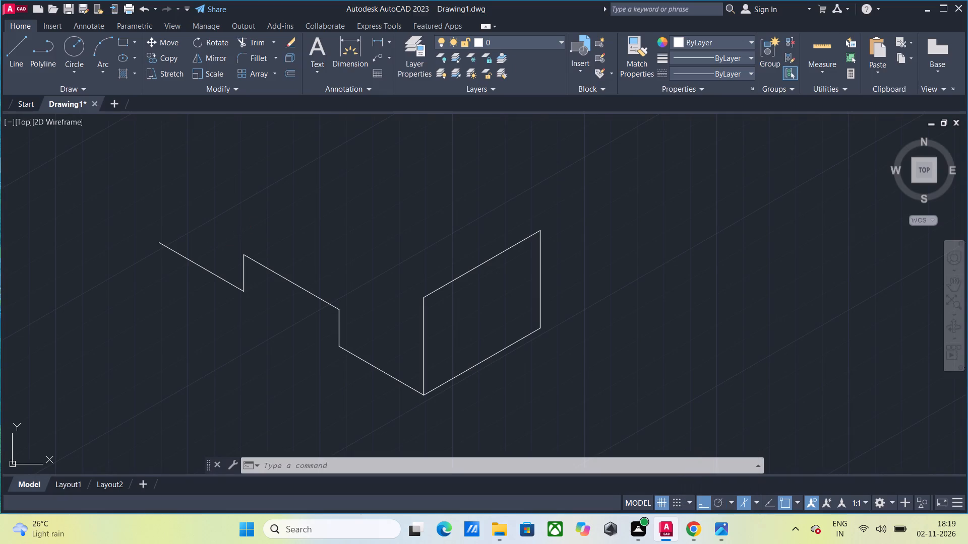
Start a new line at the free upper-left end of the stepped lower edge.
middle_click_drag(169, 180, 193, 241)
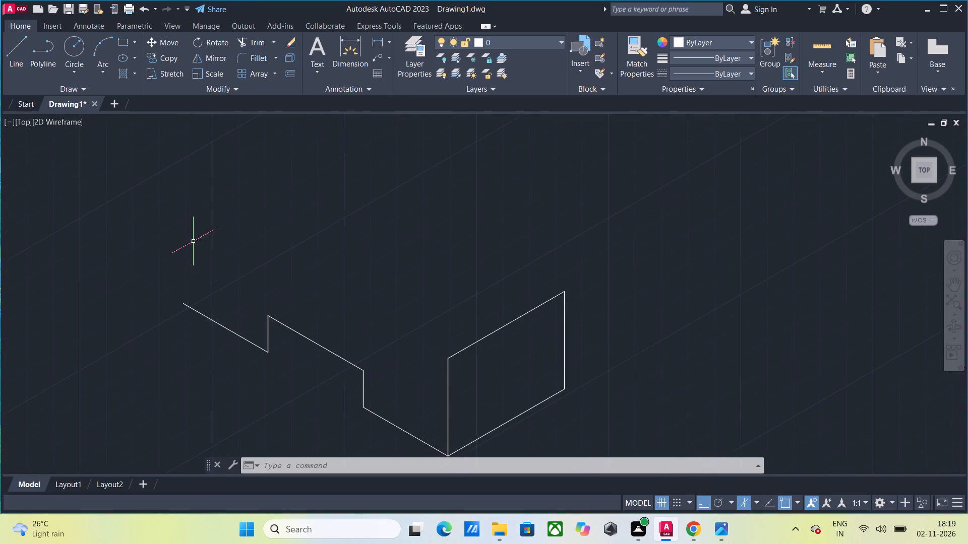
scroll(193, 241, "down", 2)
middle_click_drag(199, 238, 318, 276)
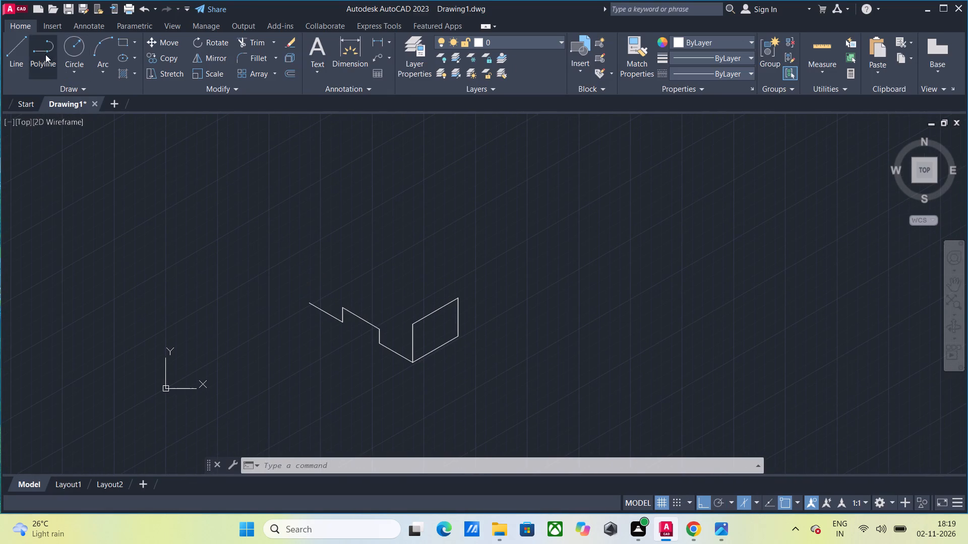
left_click(16, 57)
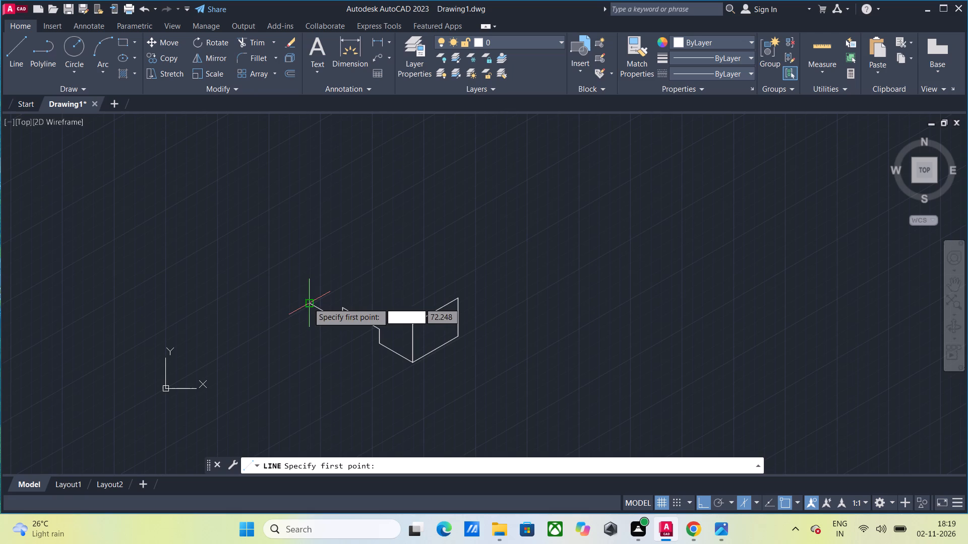
left_click(308, 303)
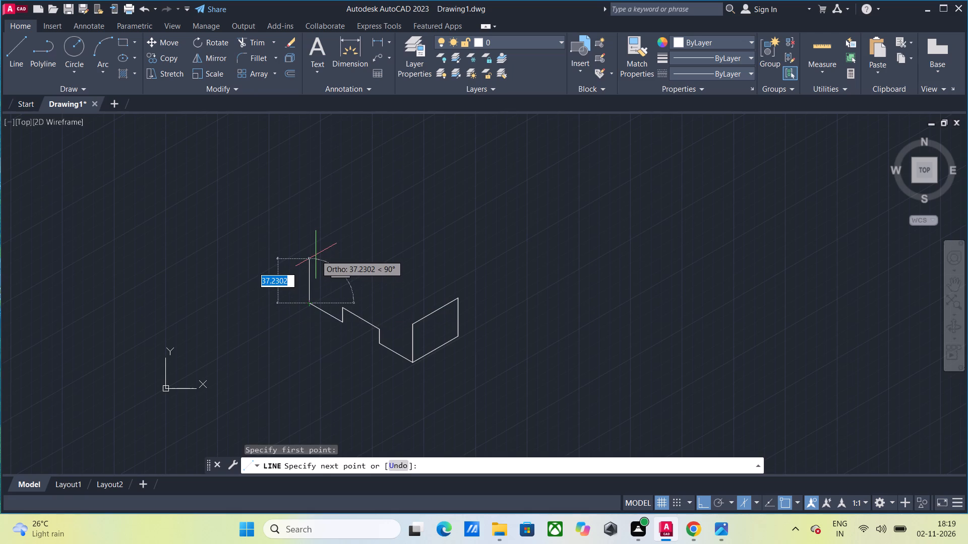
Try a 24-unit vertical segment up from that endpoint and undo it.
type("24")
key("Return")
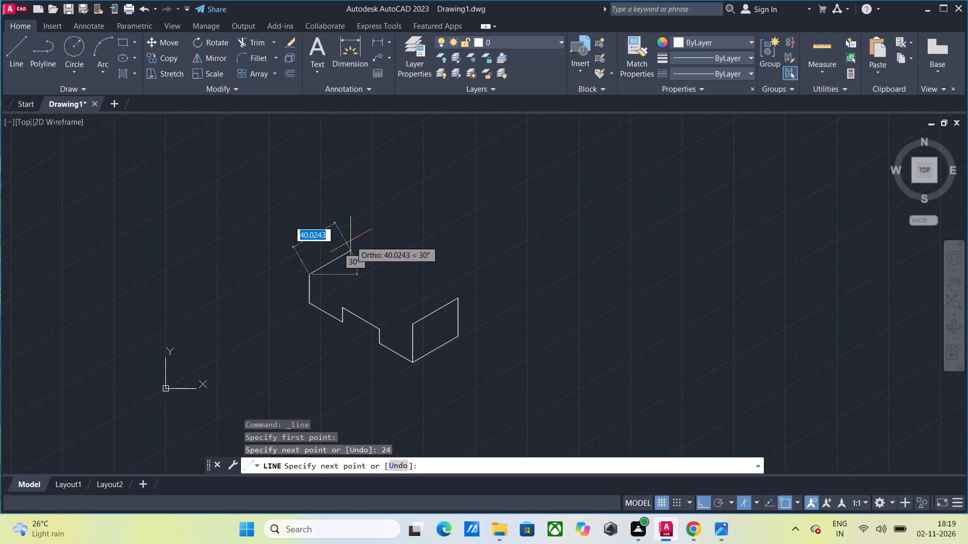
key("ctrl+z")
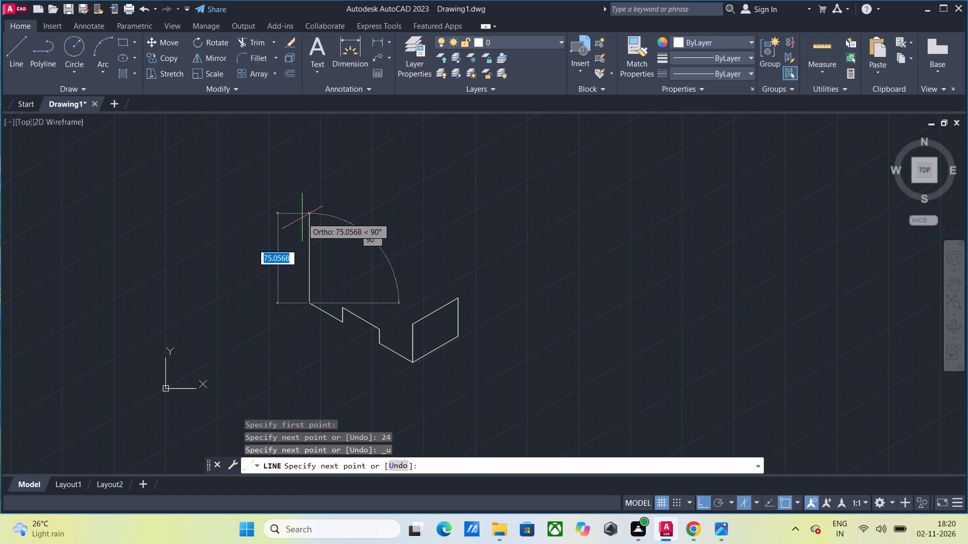
Draw a 60-unit vertical line up from the free upper-left end of the stepped lower edge.
key("6")
key("0")
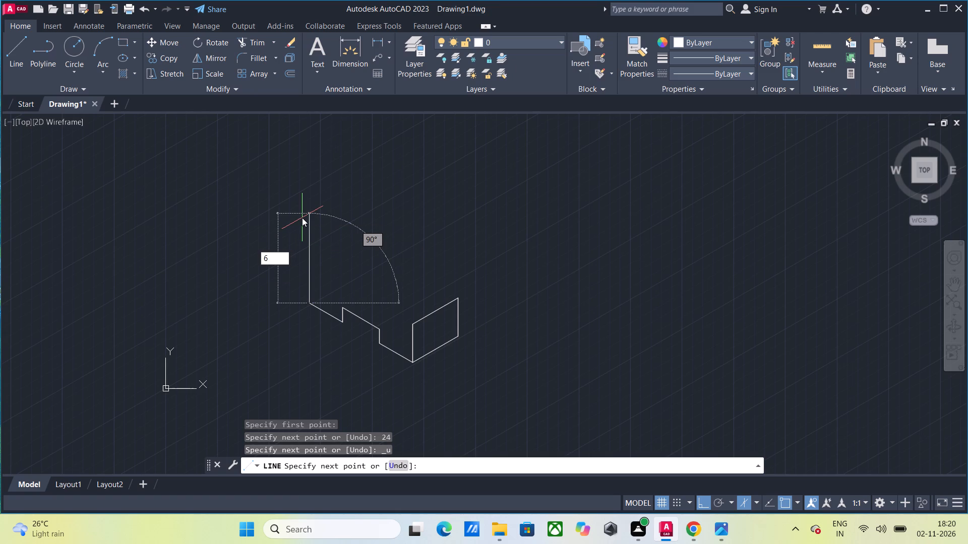
key("Return")
Continue the line into a closed isometric top face, 32 along 30° and 40 along 330°, returning to the vertical edge's upper end.
key("period")
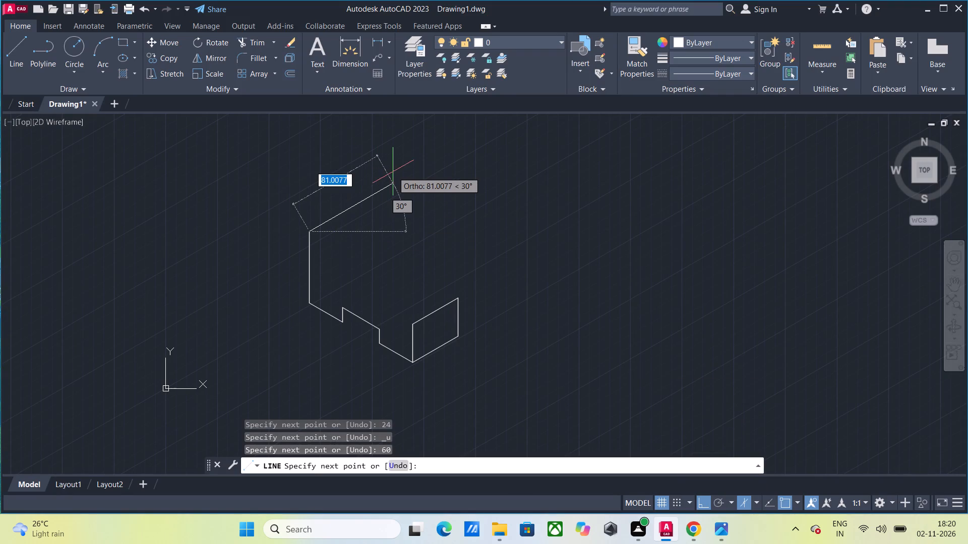
type("32")
key("Return")
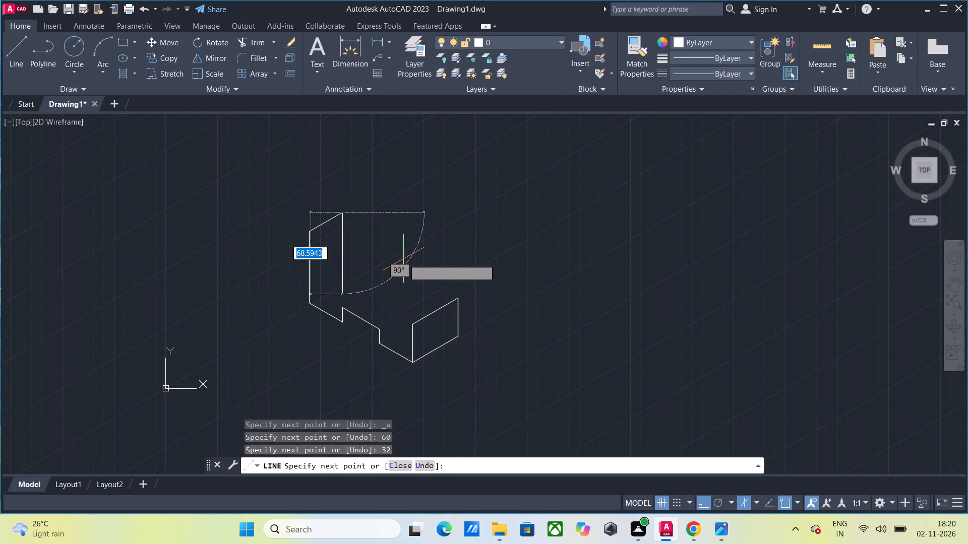
key("F5")
type("40")
key("Return")
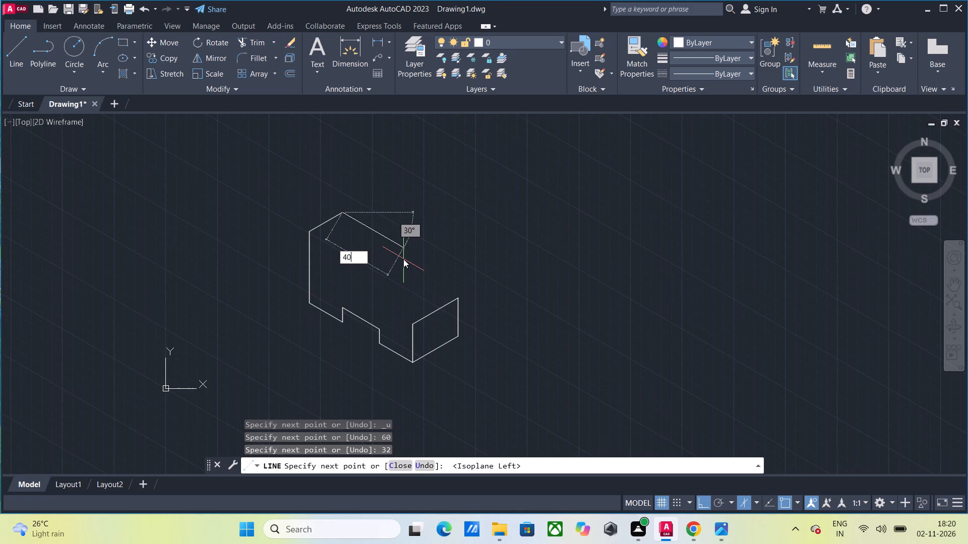
key("F5")
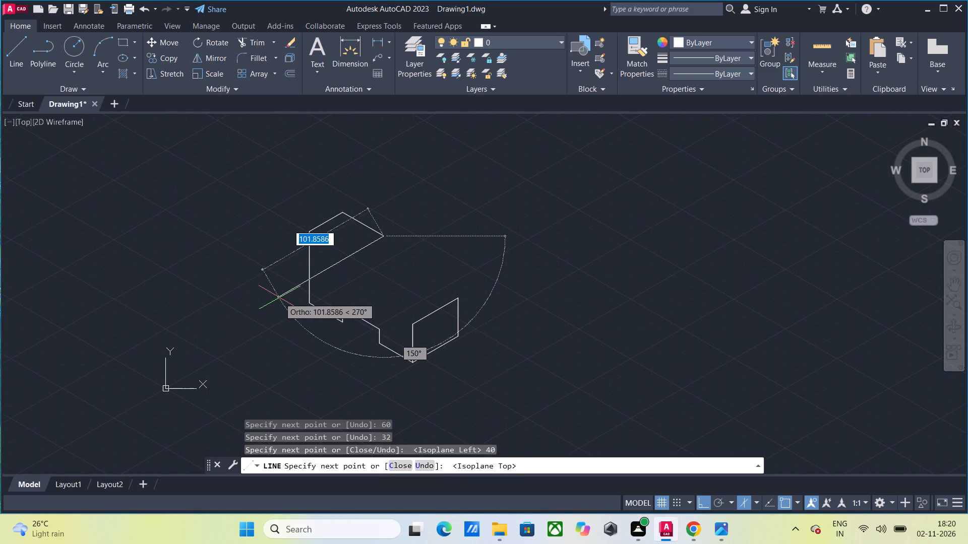
type("32")
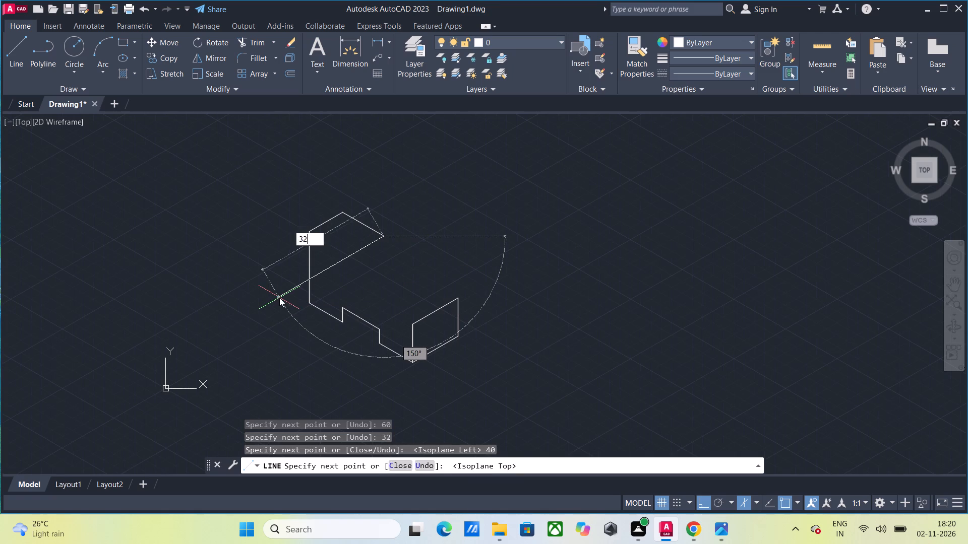
key("Return")
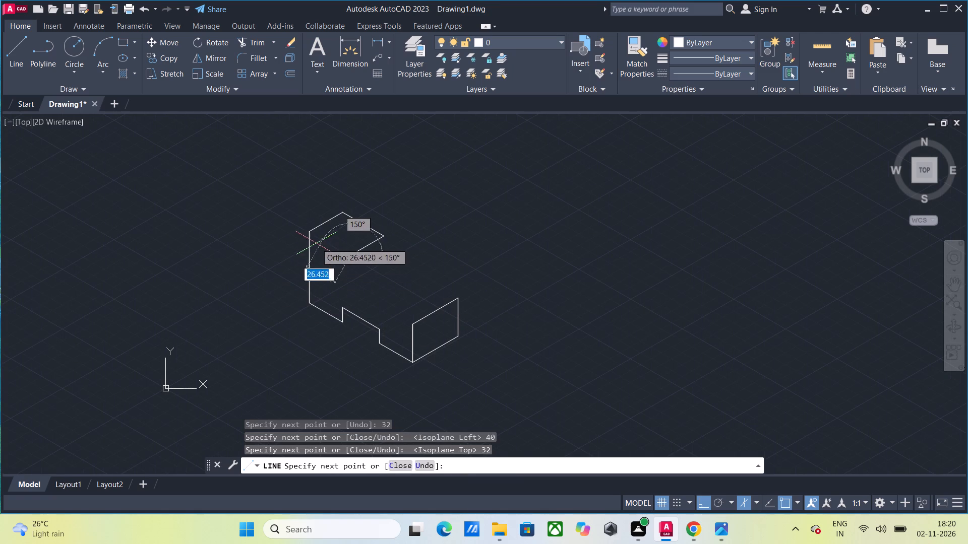
left_click(308, 232)
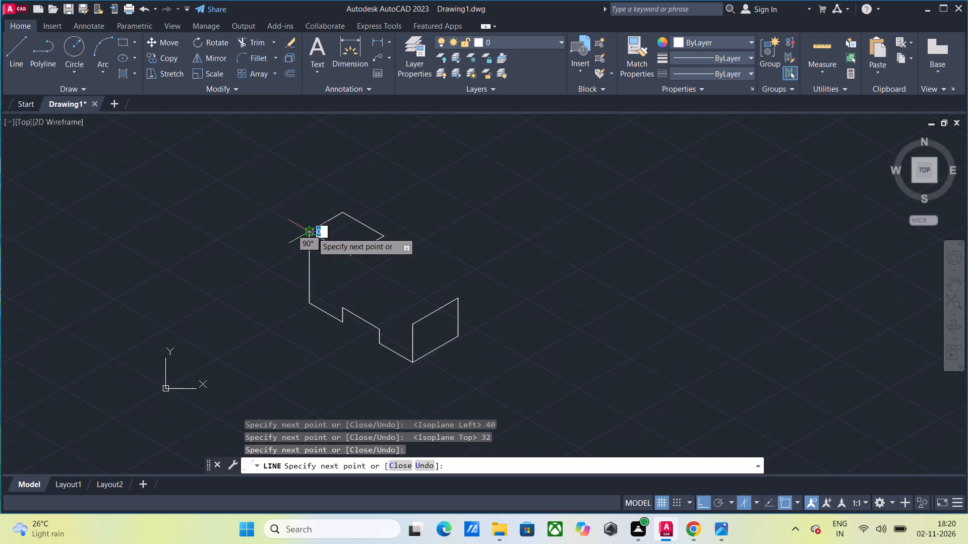
key("Escape")
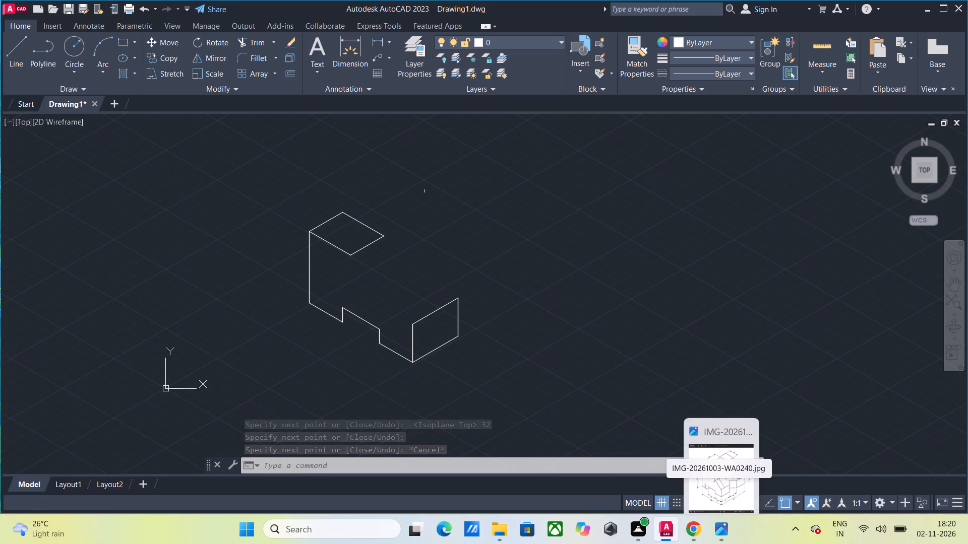
Draw the sloped line from the top face's front corner down to the upper-left corner of the right face.
left_click(15, 47)
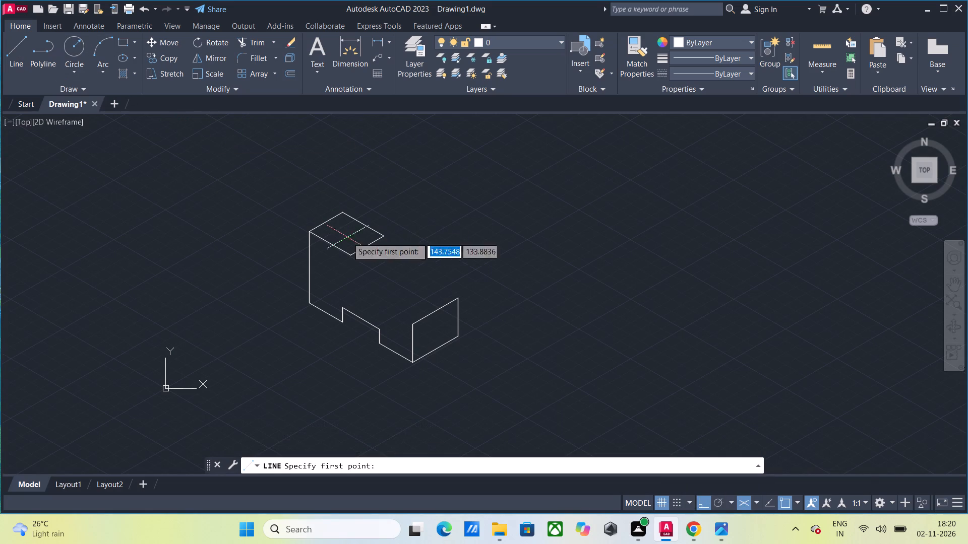
left_click(350, 254)
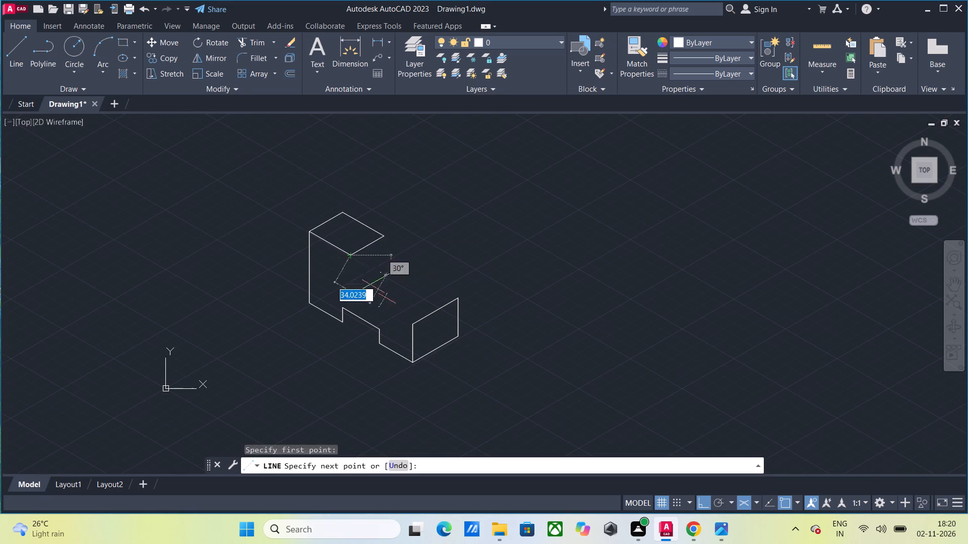
left_click(410, 325)
key("Escape")
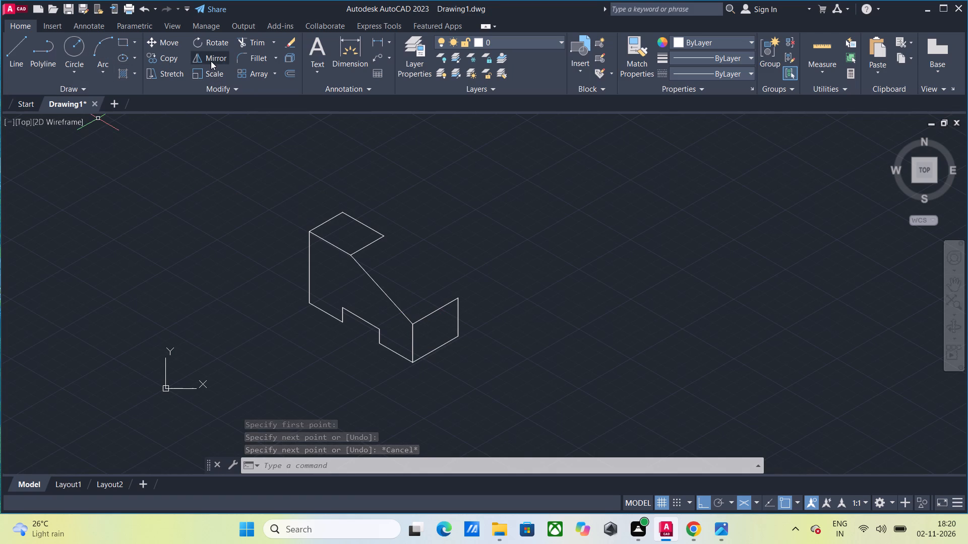
Copy the sloped line 18 units along 30°, using its lower end as the base point.
left_click(169, 55)
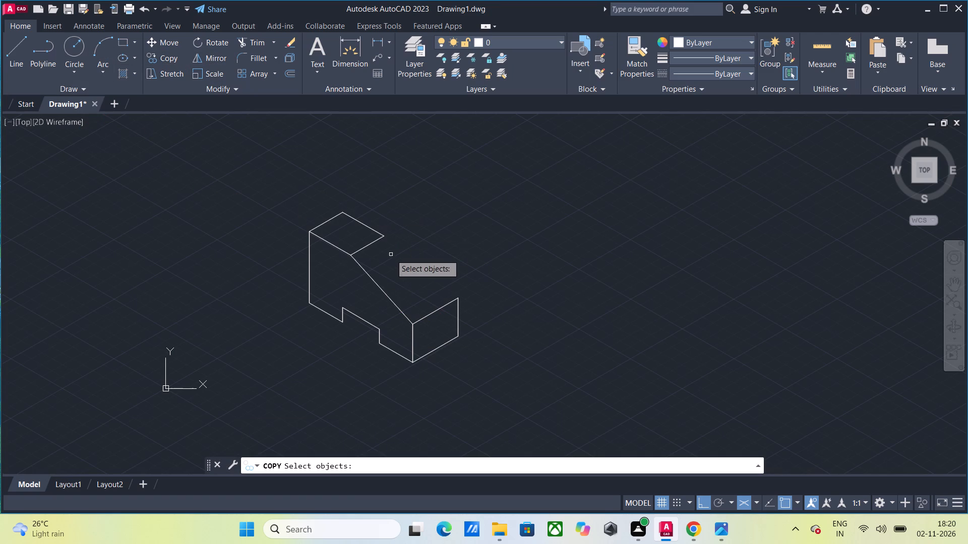
left_click(374, 281)
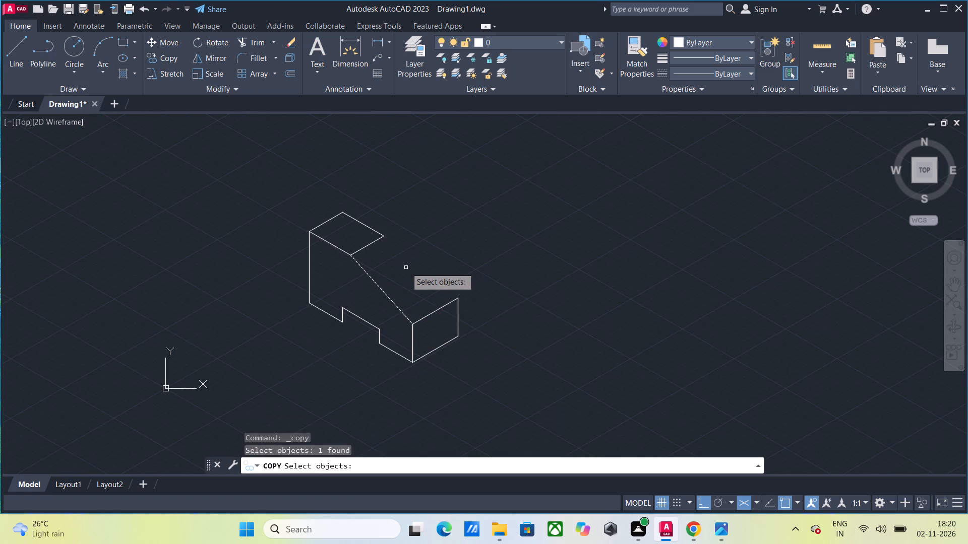
key("Return")
scroll(406, 267, "up", 2)
middle_click_drag(406, 267, 417, 199)
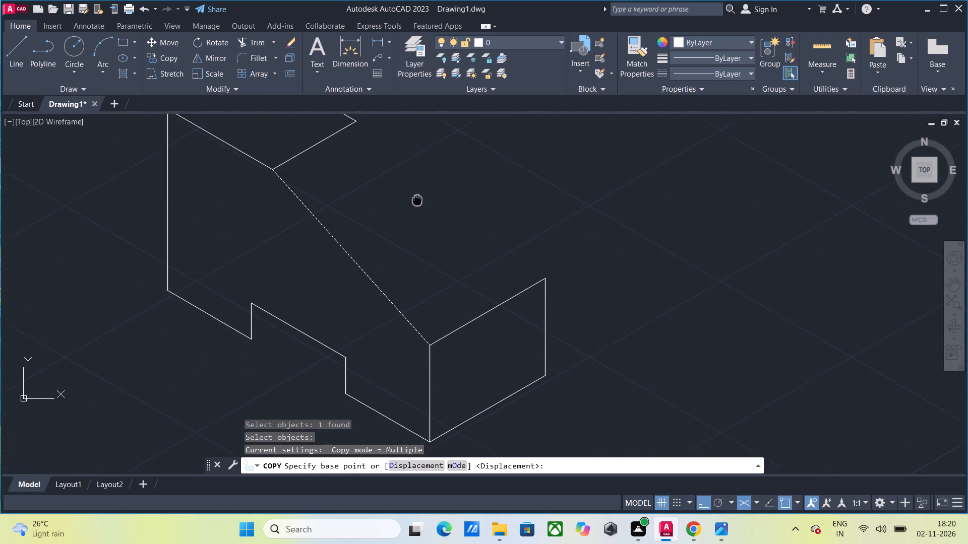
middle_click_drag(417, 199, 418, 187)
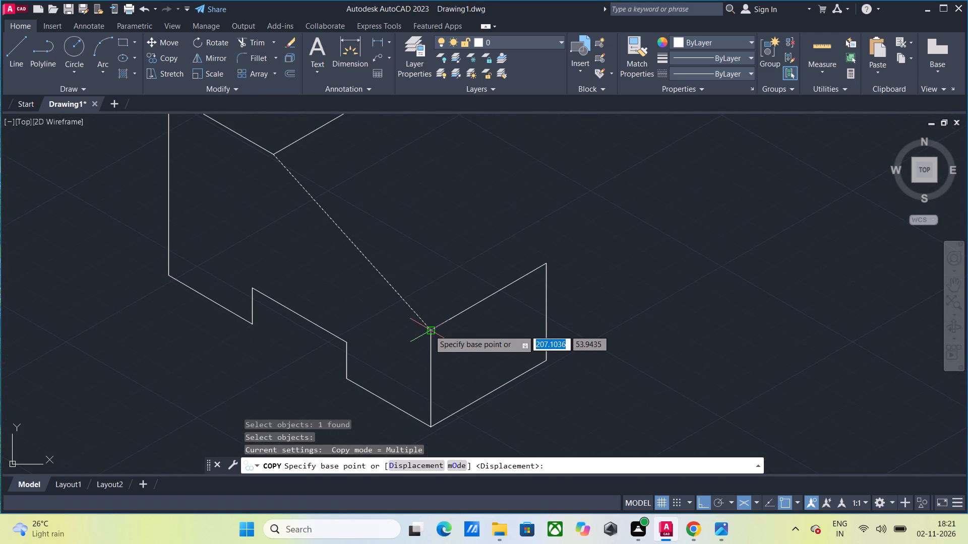
left_click(430, 330)
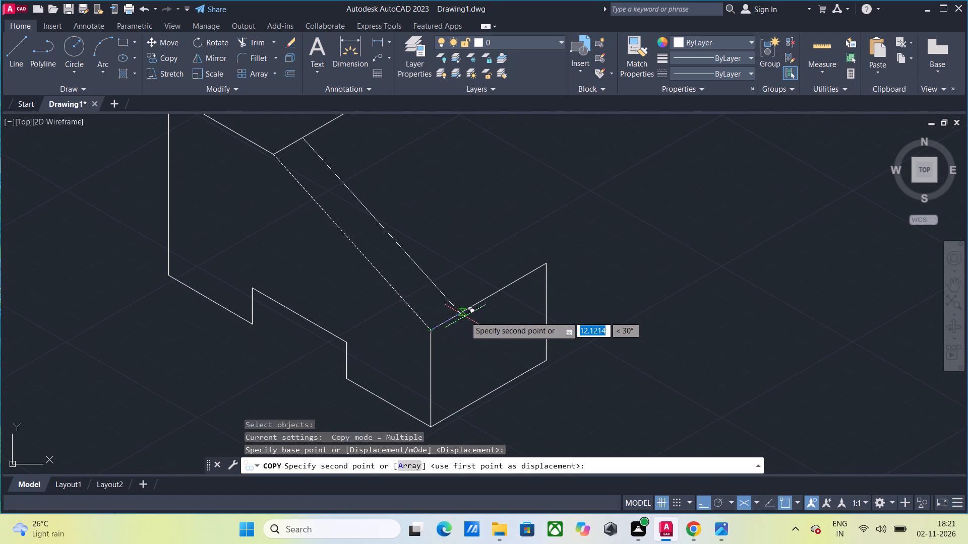
type("18")
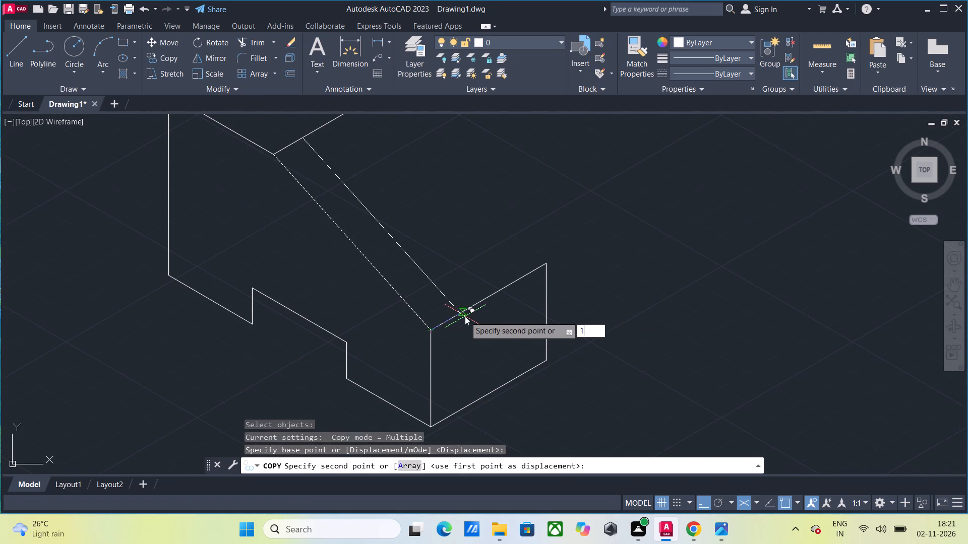
key("Return")
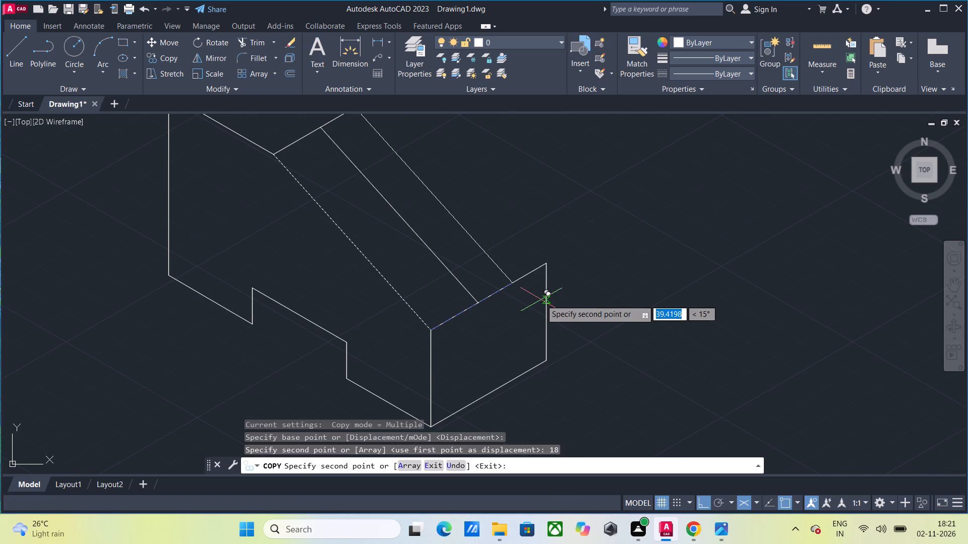
key("Escape")
Draw a 36-unit line along 30° from the right face's upper-right corner.
scroll(541, 300, "down", 2)
middle_click_drag(541, 300, 525, 340)
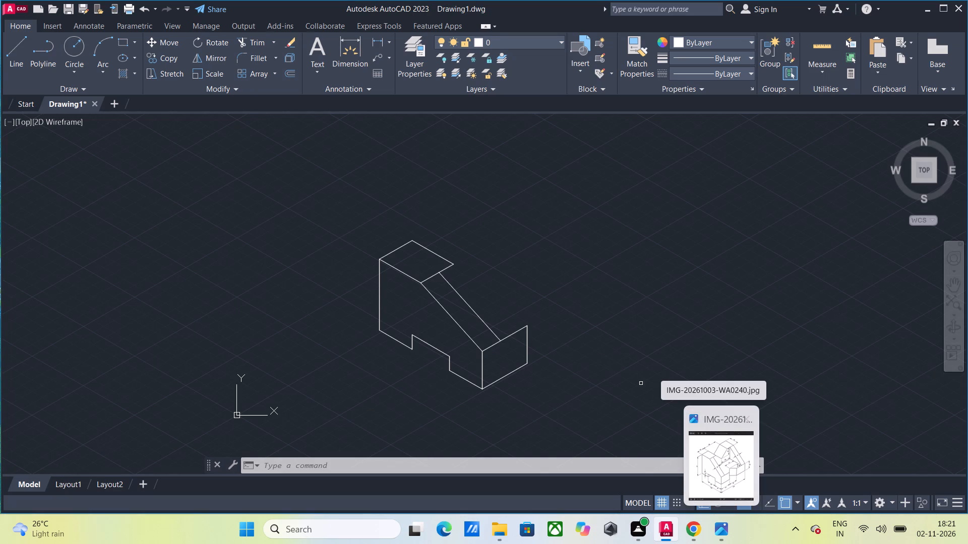
left_click(15, 41)
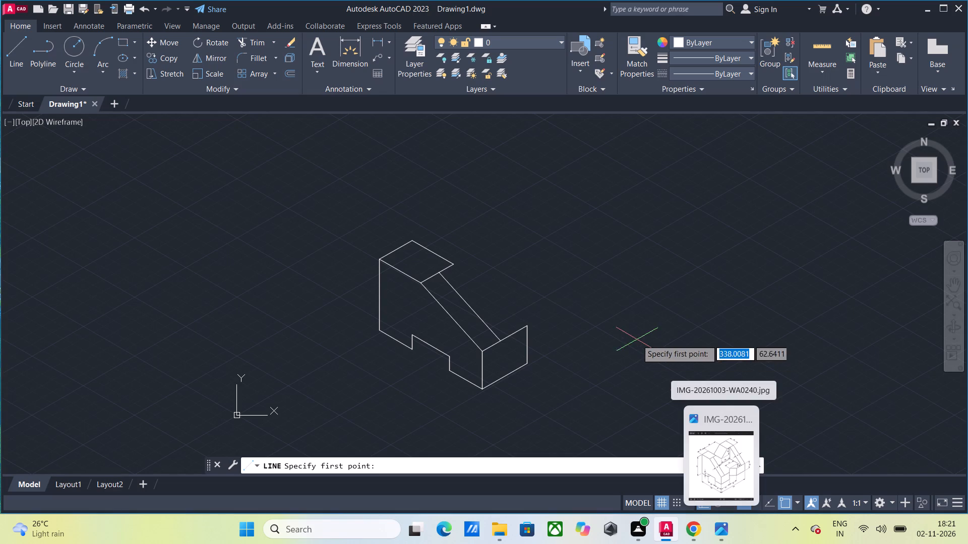
left_click(525, 326)
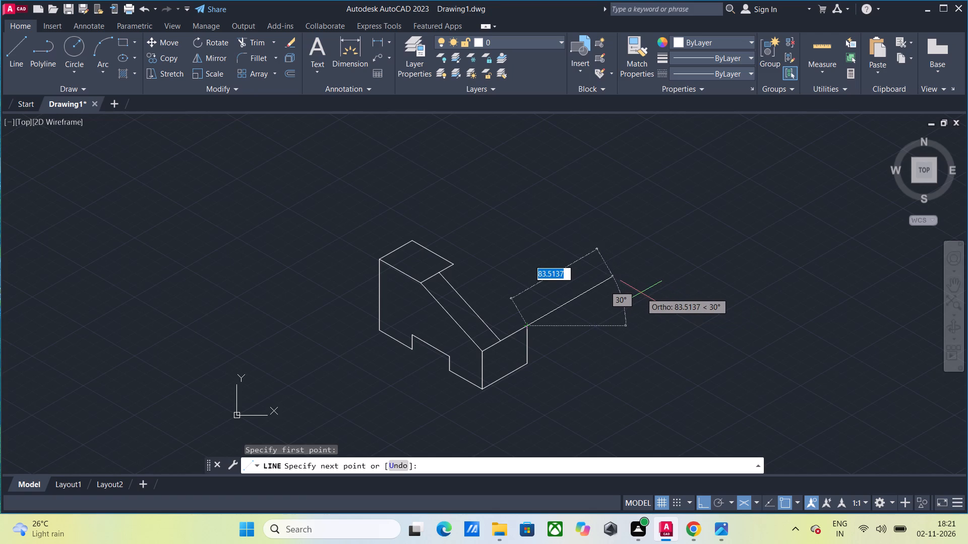
type("36")
key("Return")
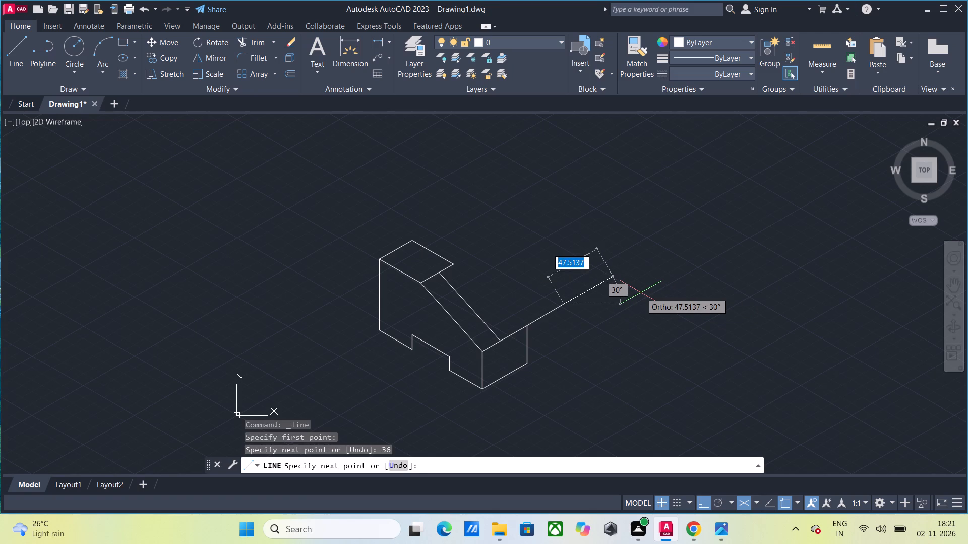
key("Escape")
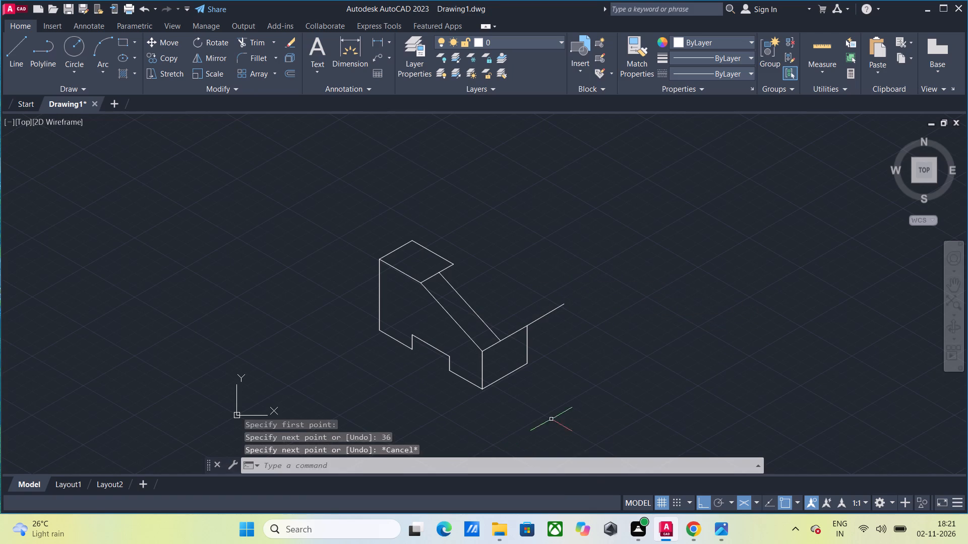
Draw an 18-unit line along 150° from the 36-unit line's midpoint, continuing it down to the right face's upper-right corner.
key("Return")
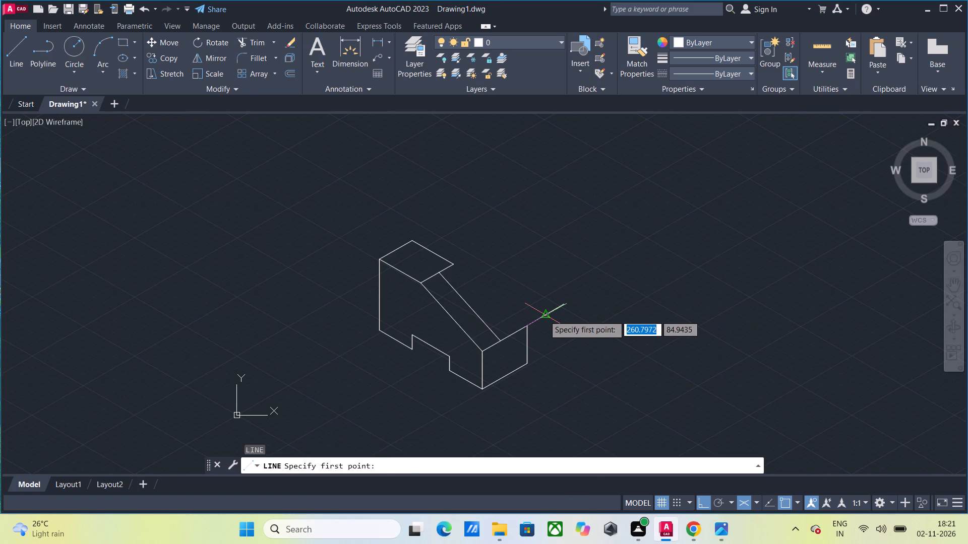
left_click(544, 315)
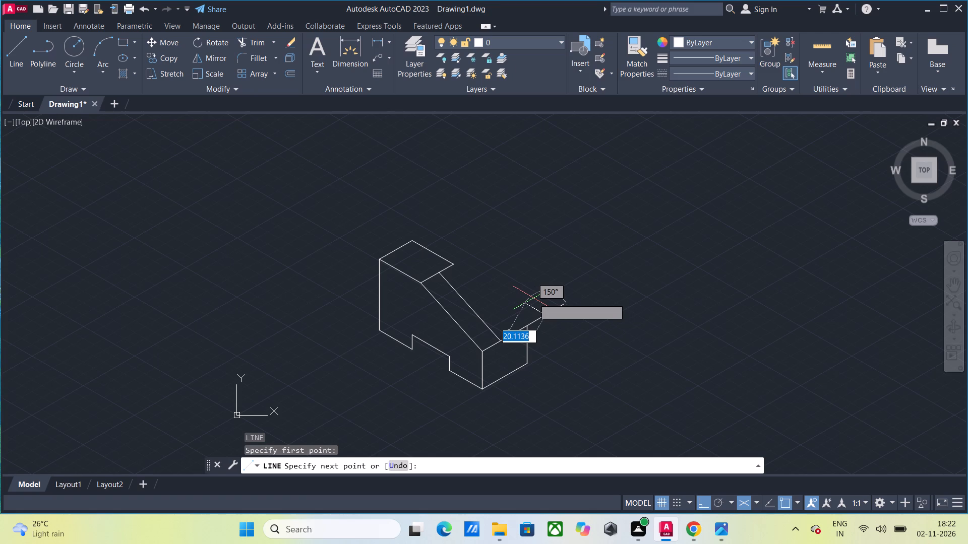
type("18")
key("Return")
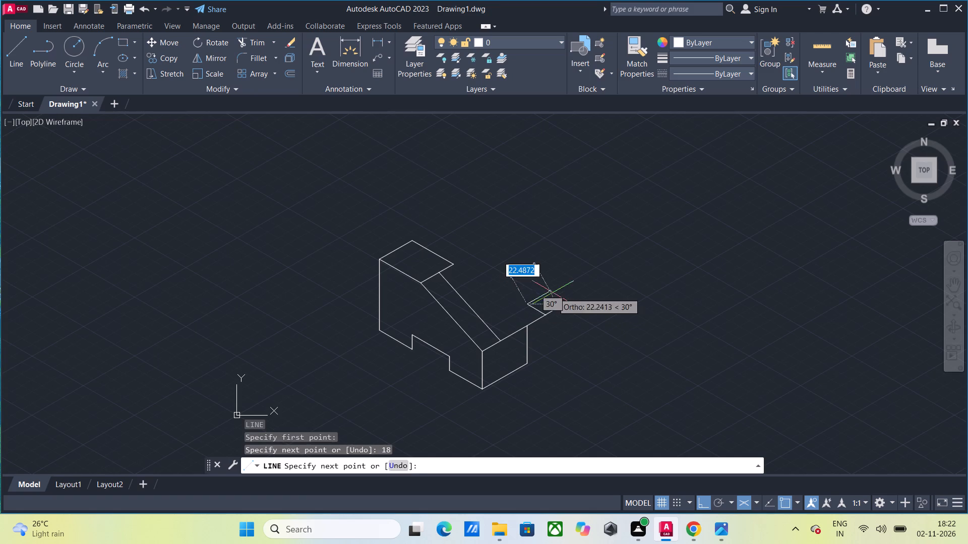
left_click(529, 328)
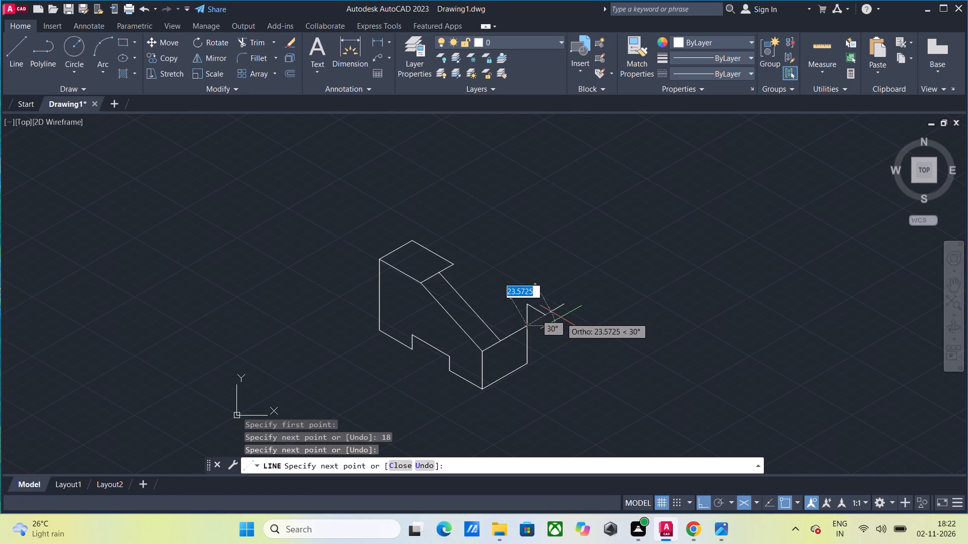
key("Escape")
Connect the upper end of the 18-unit line to the far end of the 36-unit line.
key("Return")
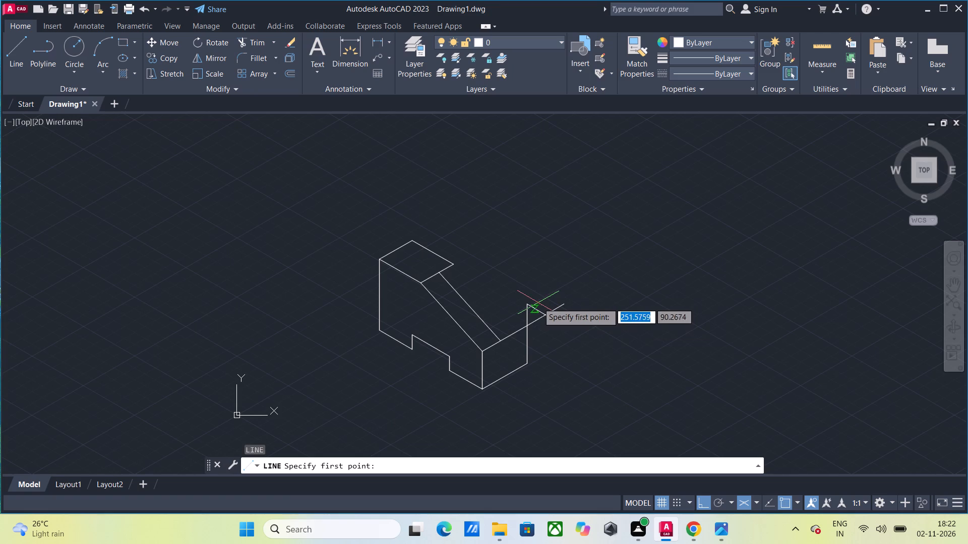
left_click(529, 304)
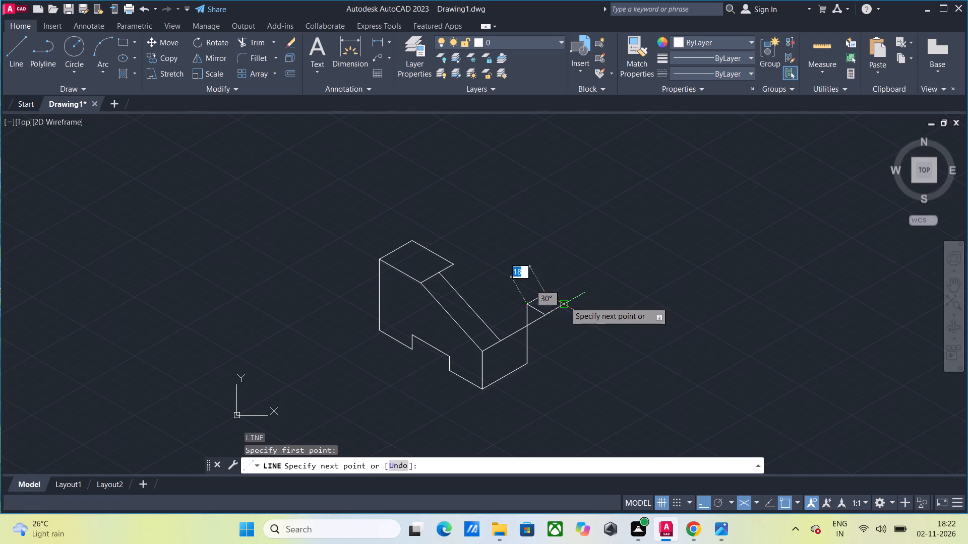
left_click(564, 302)
key("Escape")
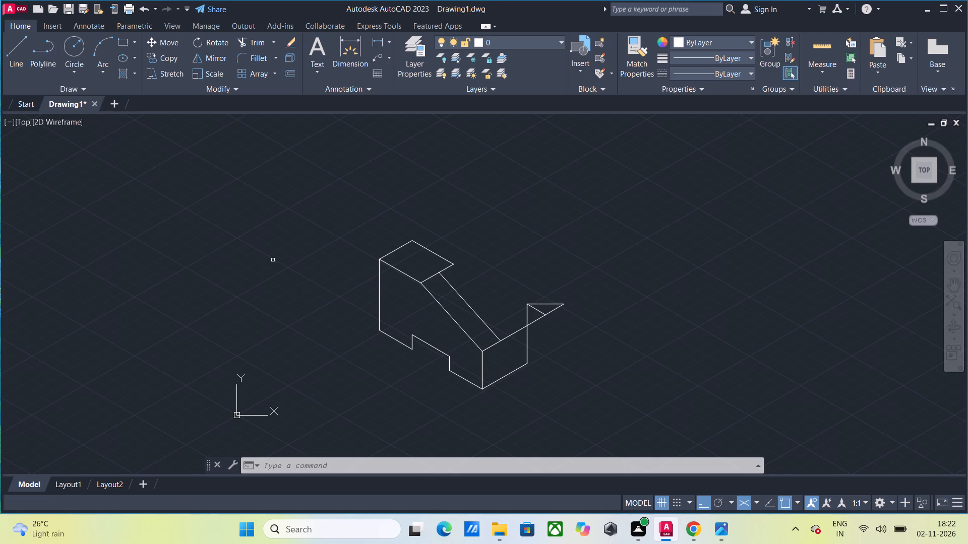
Draw a 36-unit line along 30° from the right face's lower-right corner.
key("Return")
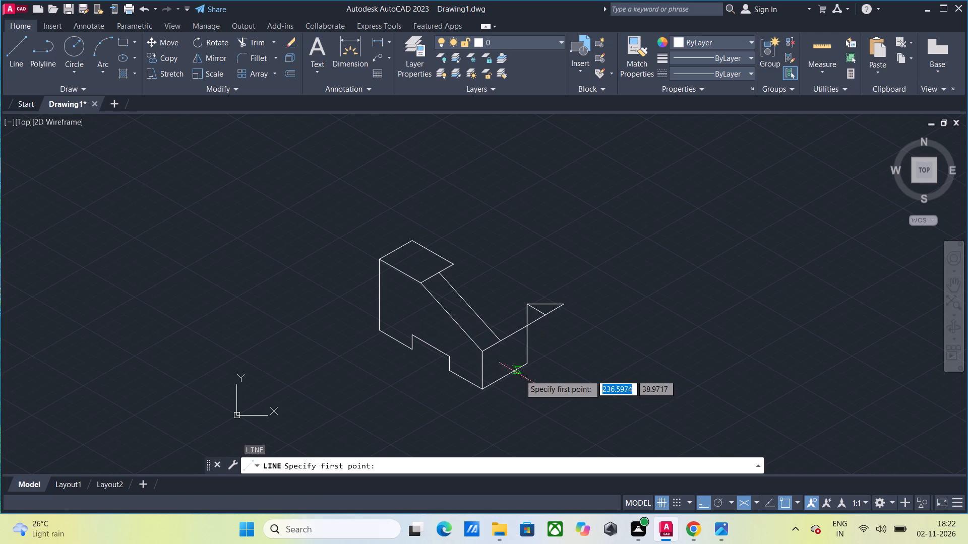
left_click(525, 363)
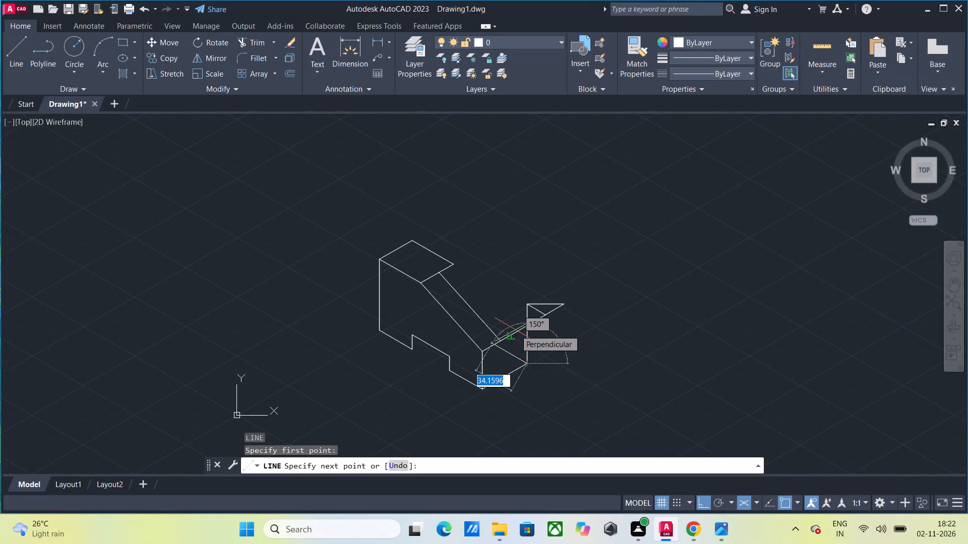
key("F5")
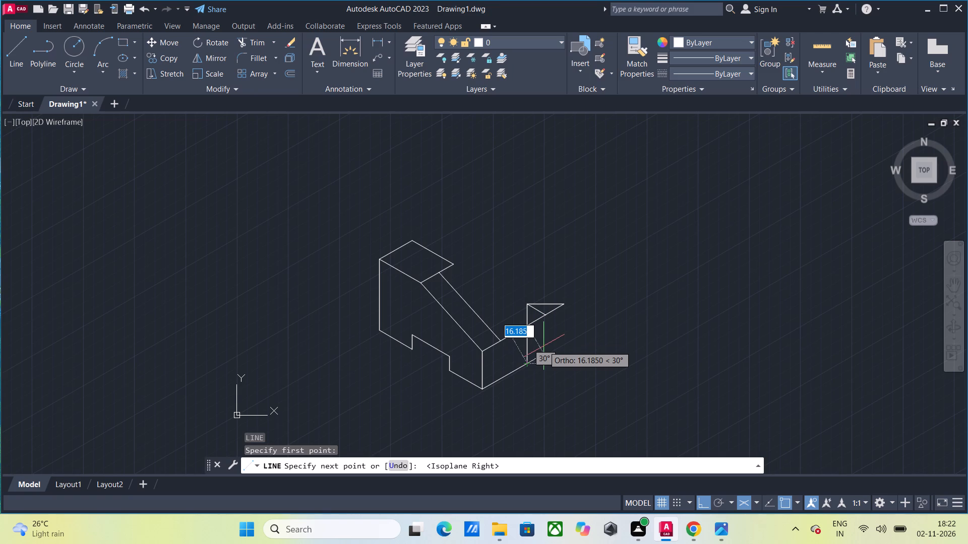
key("F5")
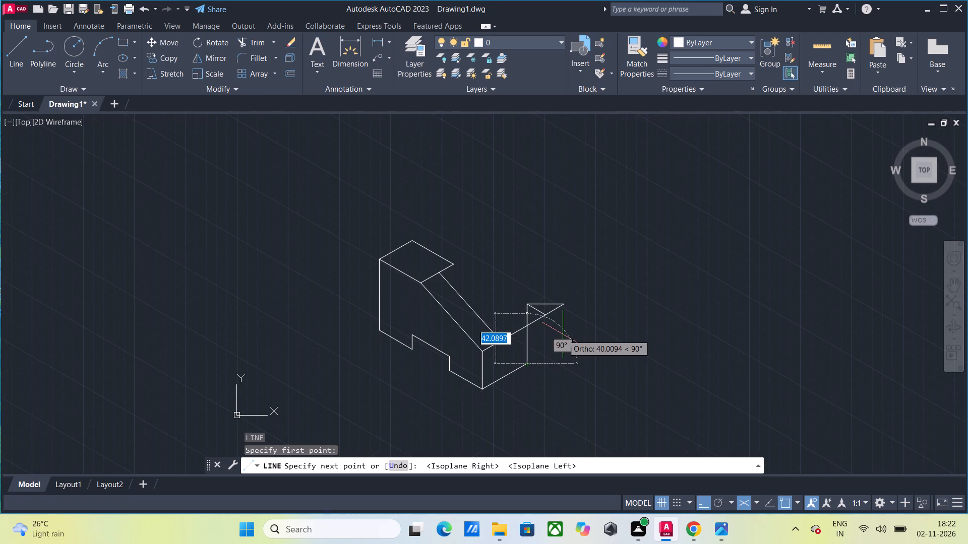
key("F5")
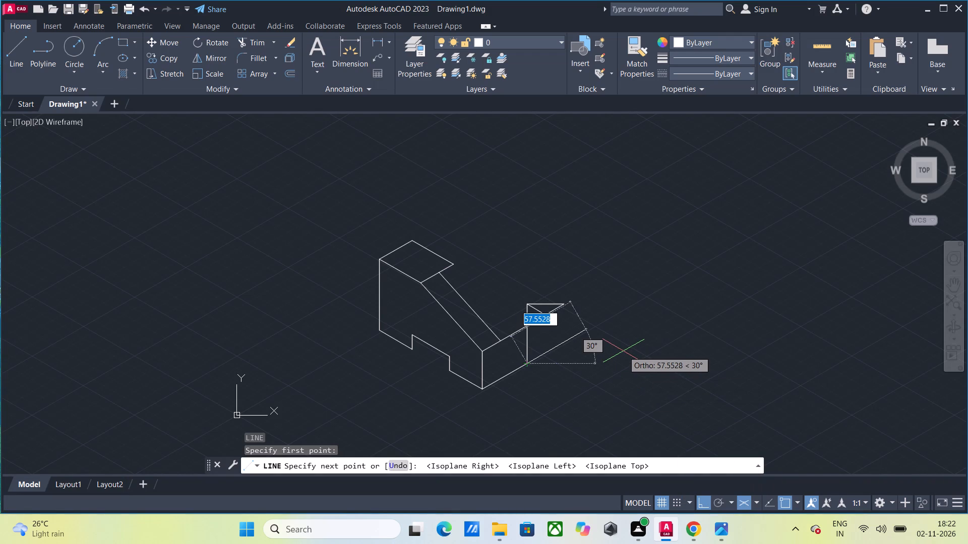
type("36")
key("Return")
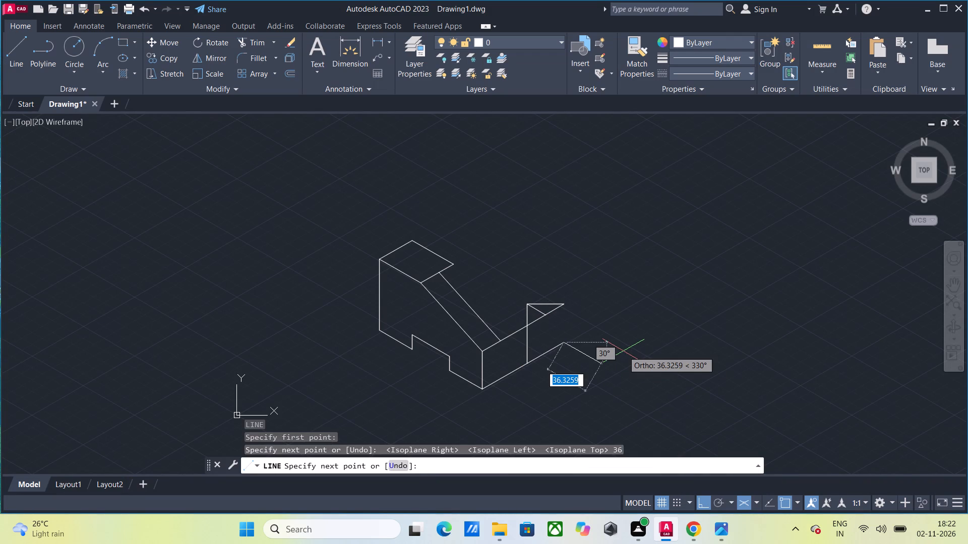
key("Return")
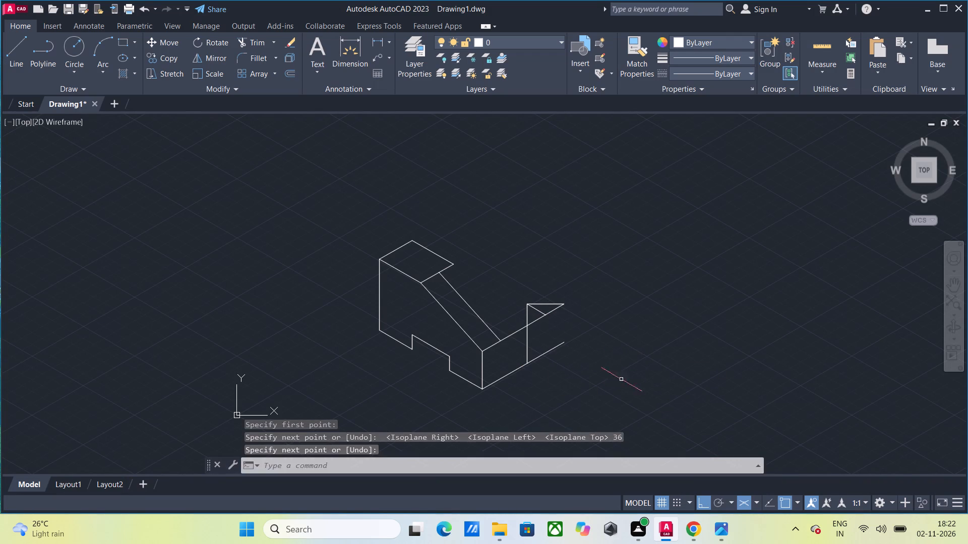
Draw an 18-unit line along 150° from the midpoint of the lower 36-unit line.
key("Return")
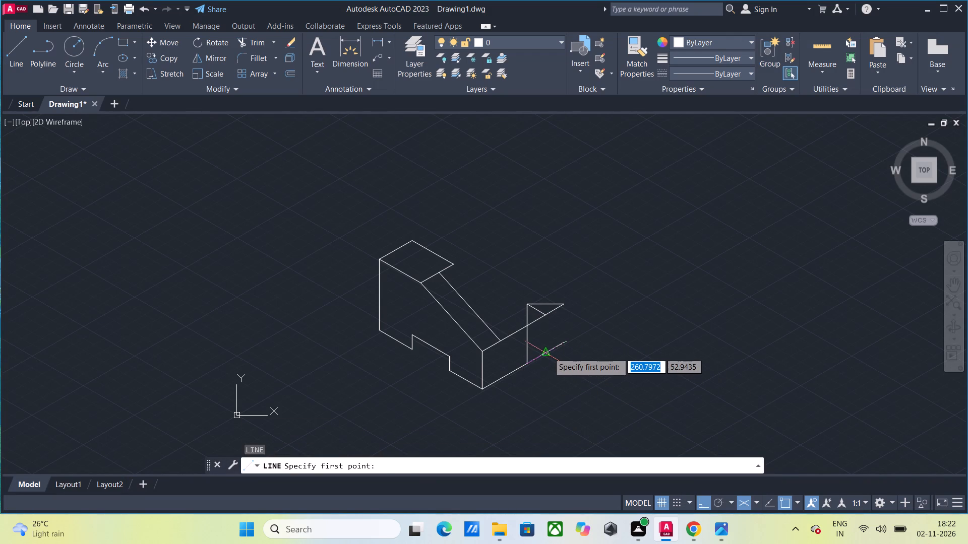
left_click(548, 353)
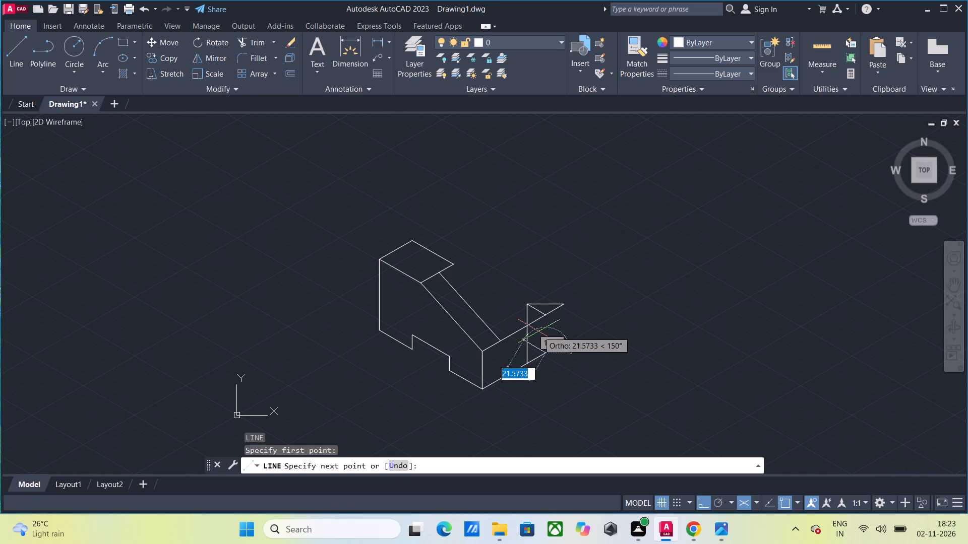
key("1")
key("8")
key("Return")
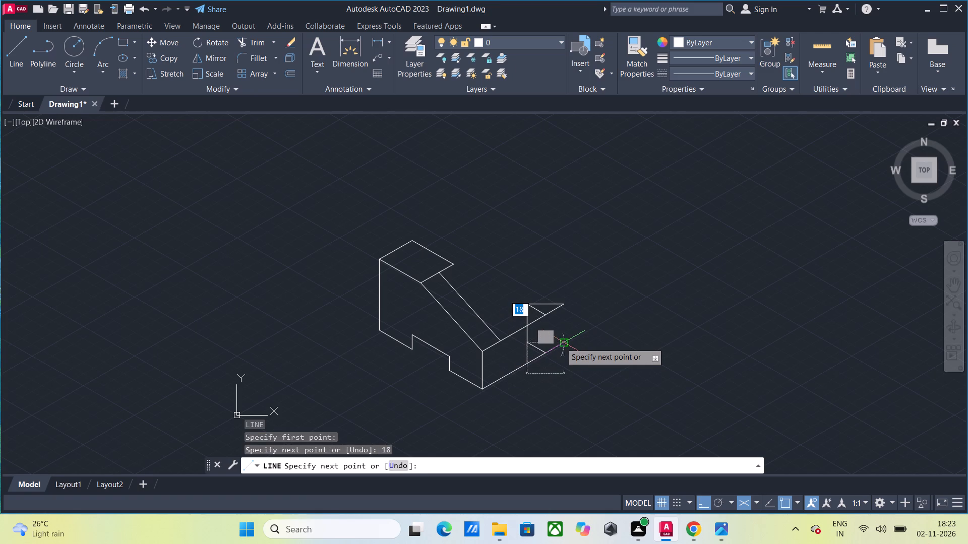
Continue the line to the lower 36-unit line's far end and up to the upper 36-unit line's far end.
left_click(561, 343)
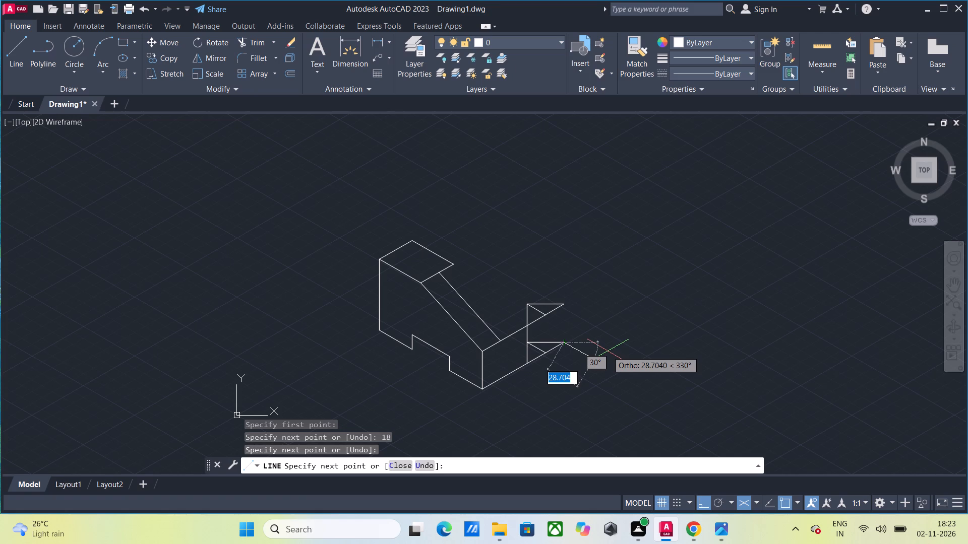
left_click(566, 306)
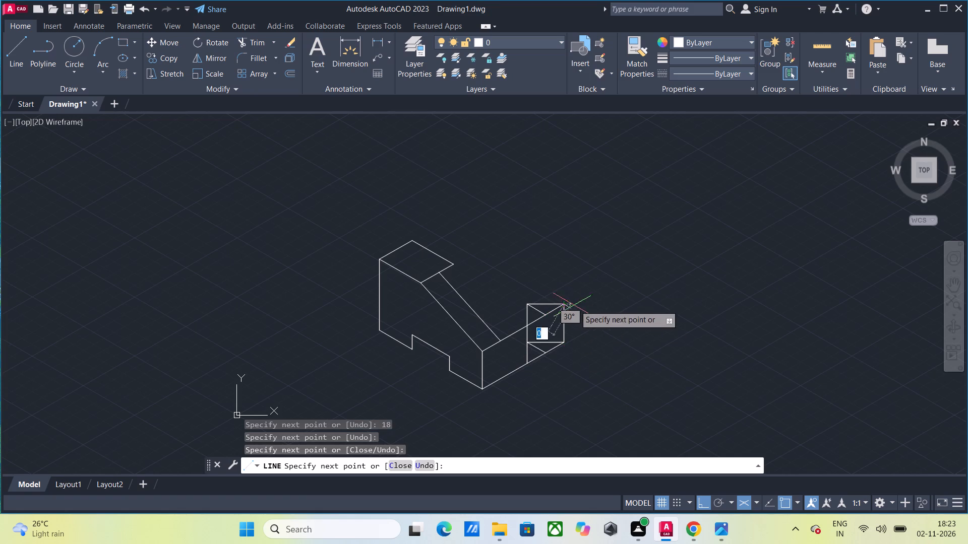
key("Escape")
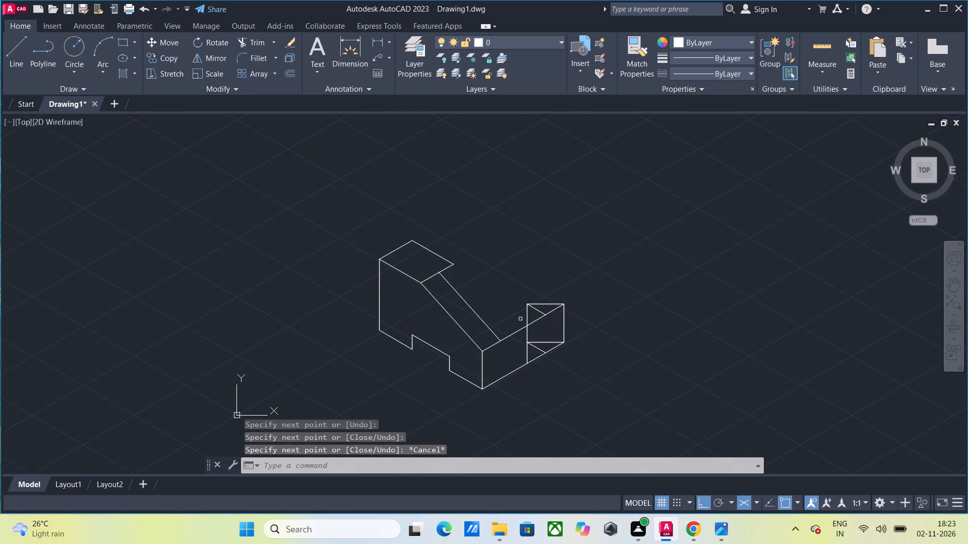
Trim away the upper and lower 18-unit and 36-unit construction lines around the notch face.
left_click(246, 44)
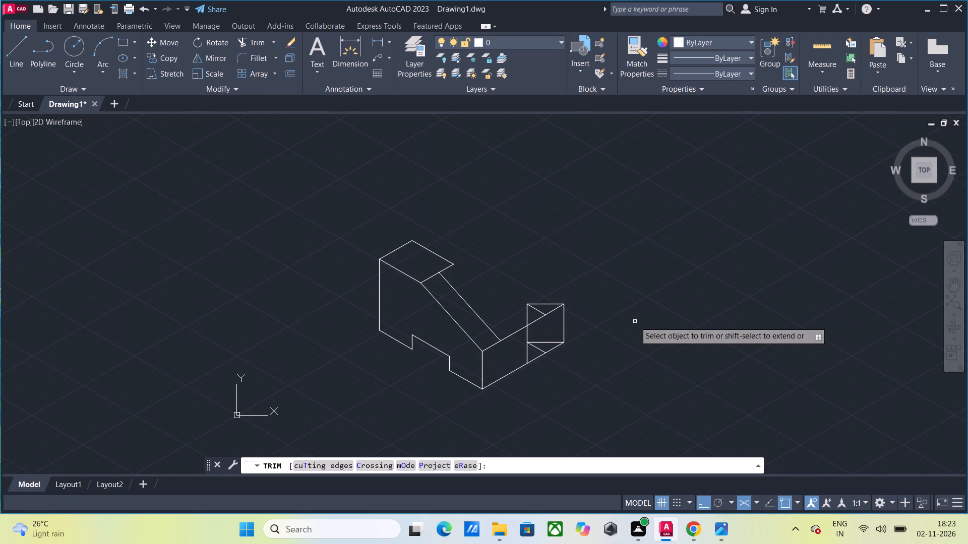
left_click(537, 309)
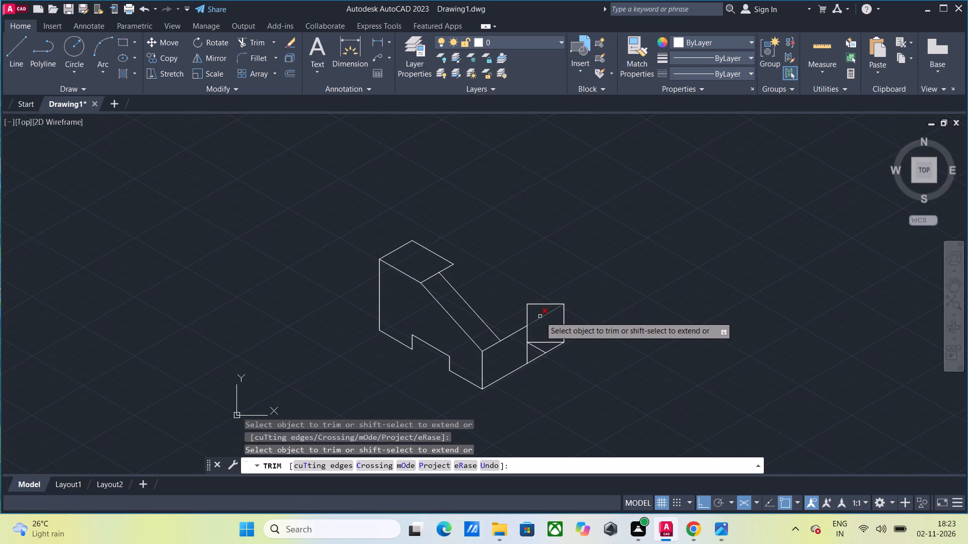
left_click(540, 316)
left_click(540, 348)
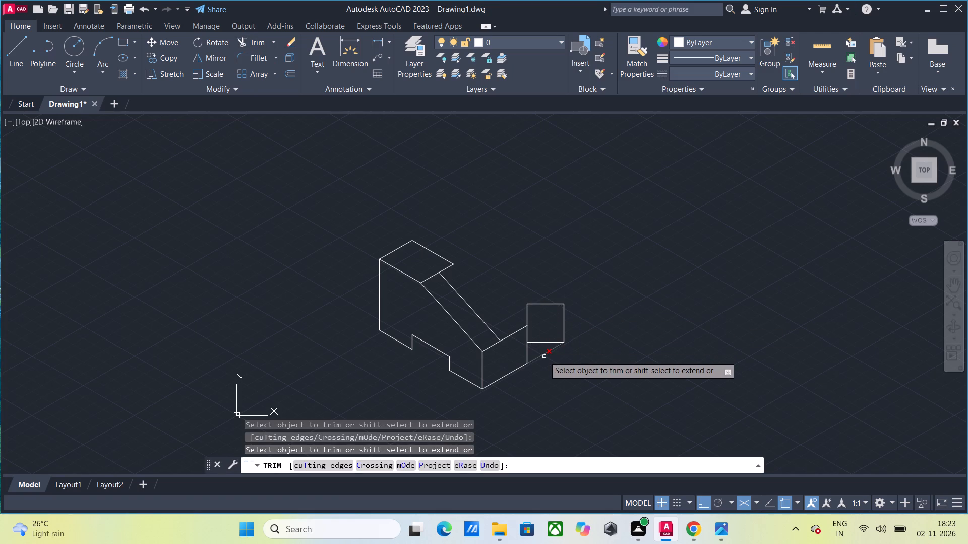
left_click(544, 356)
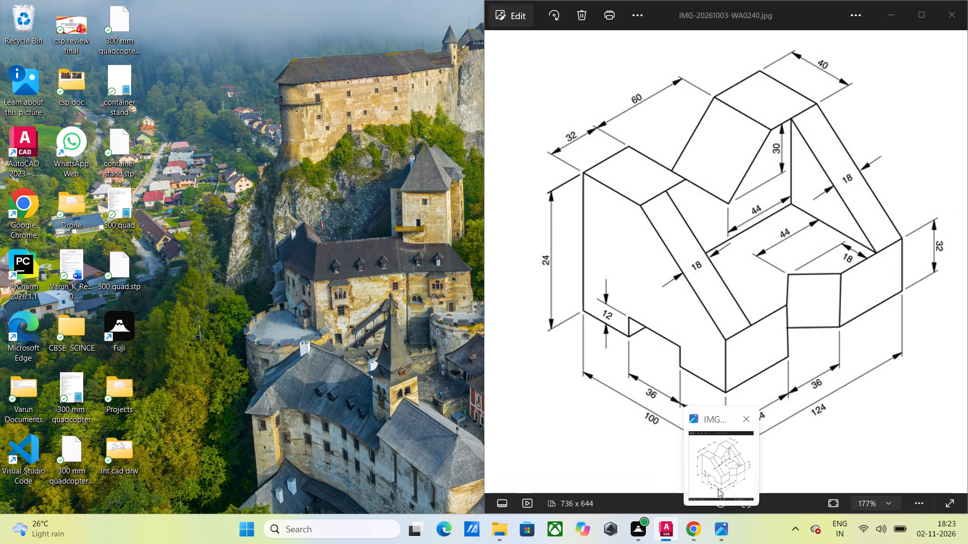
Following the reference image, draw the outer right face from the notch face's upper far corner: 44 units along 30°, 32 down, and back to its lower corner.
left_click(725, 470)
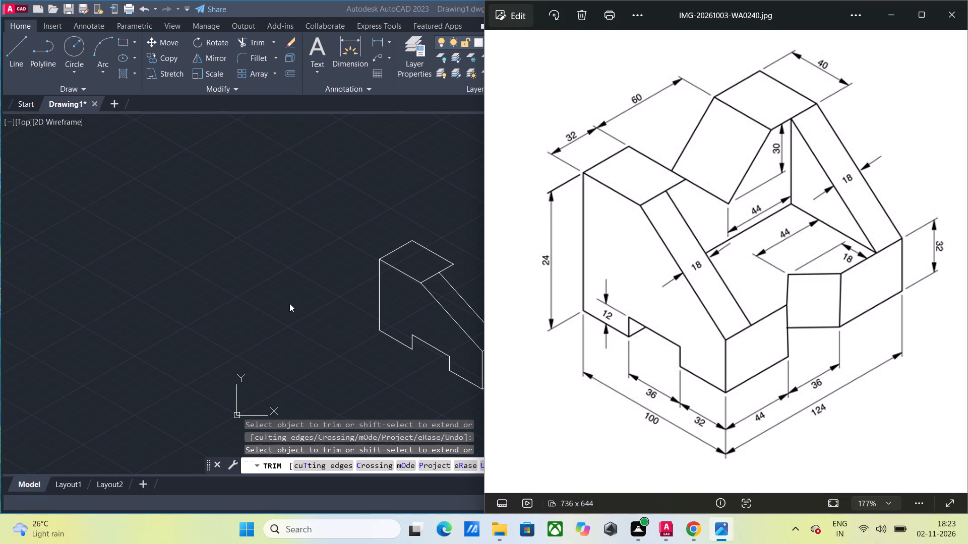
left_click(340, 291)
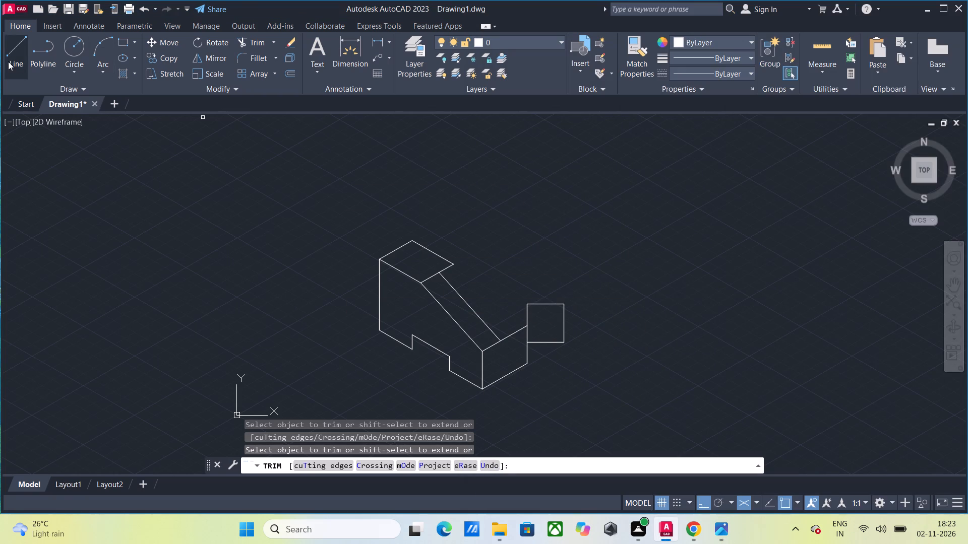
left_click(12, 55)
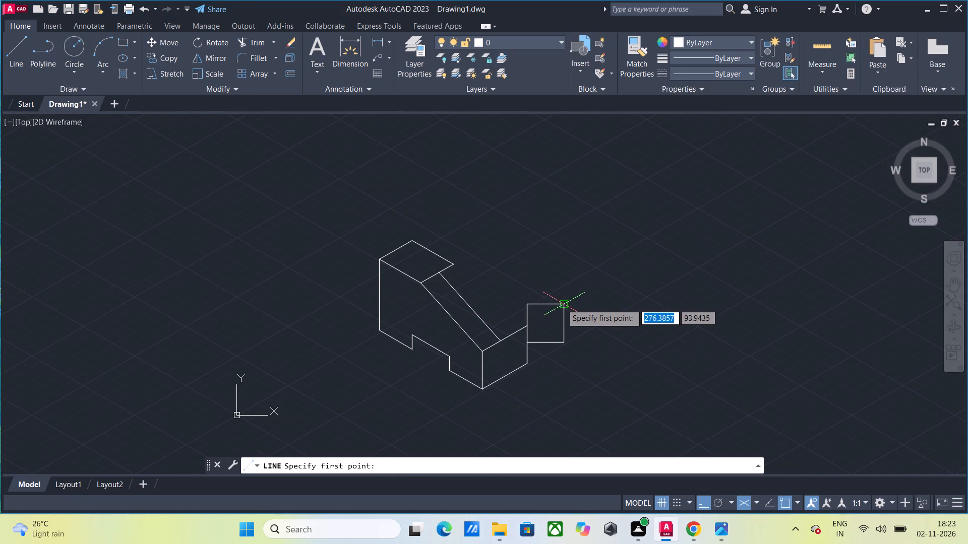
left_click(562, 304)
type("44")
key("Return")
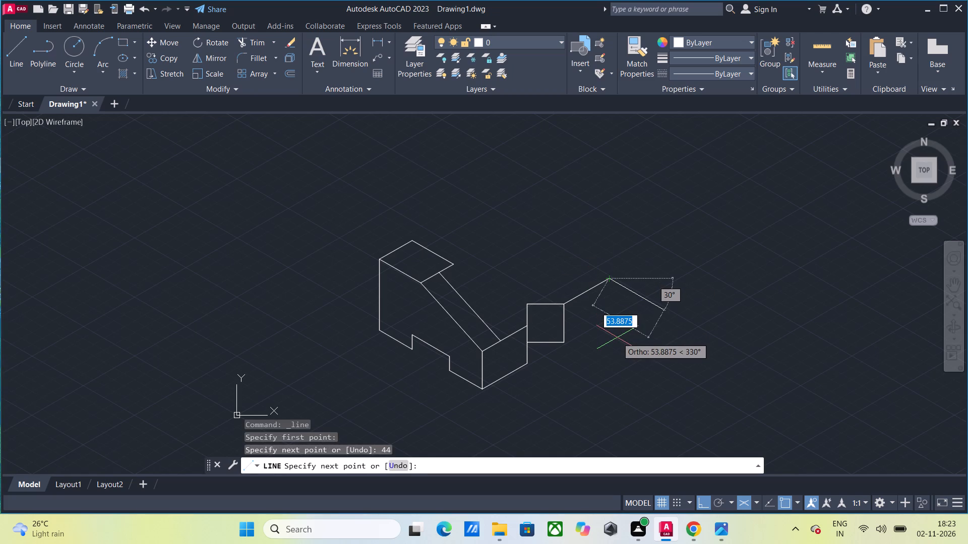
key("F5")
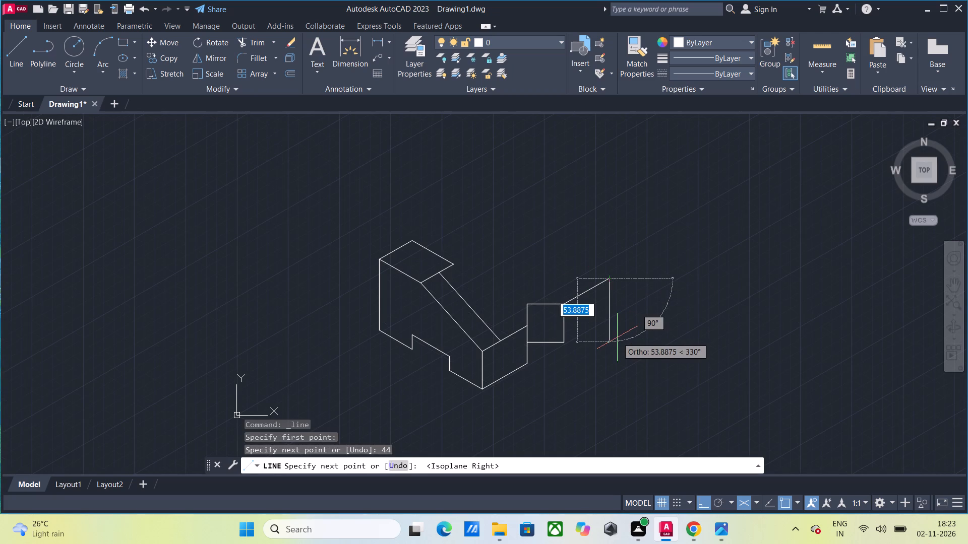
key("3")
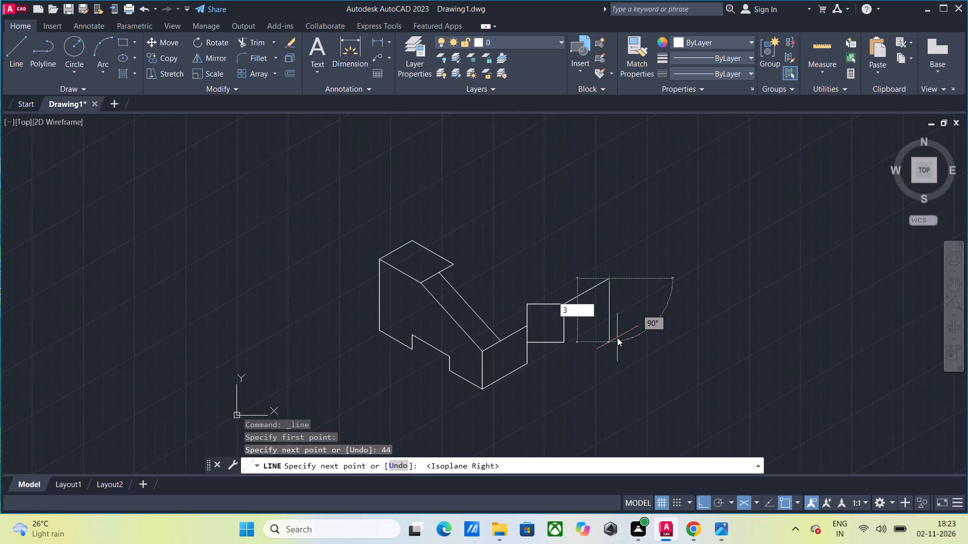
key("2")
key("Return")
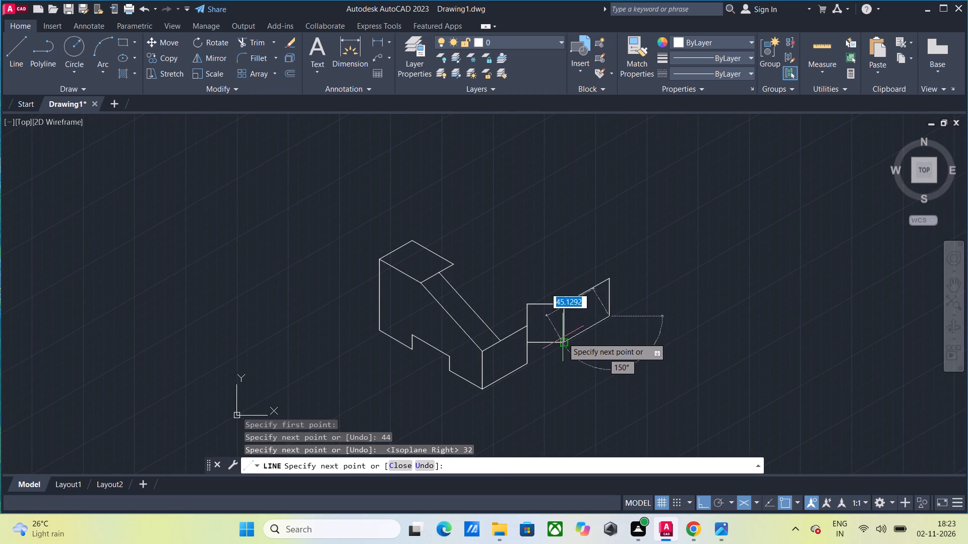
left_click(563, 341)
key("Escape")
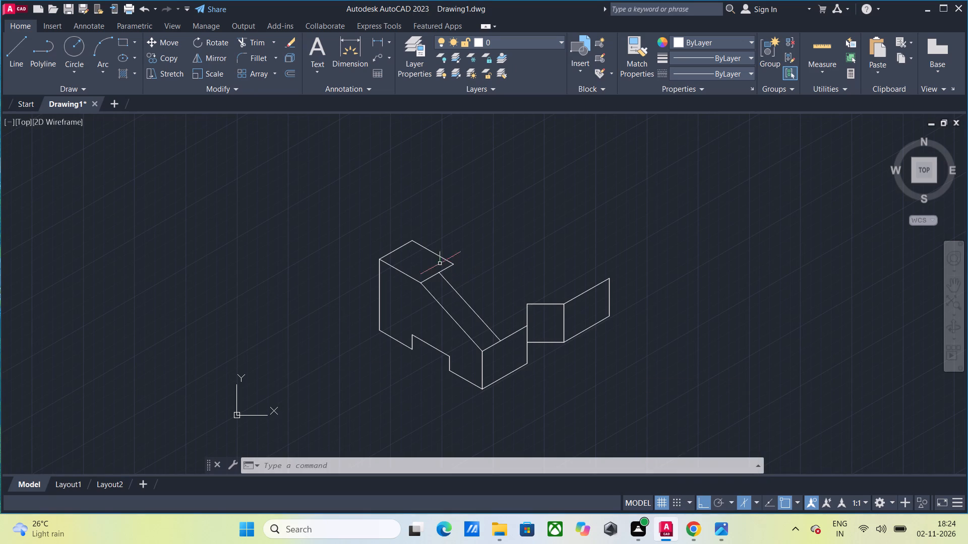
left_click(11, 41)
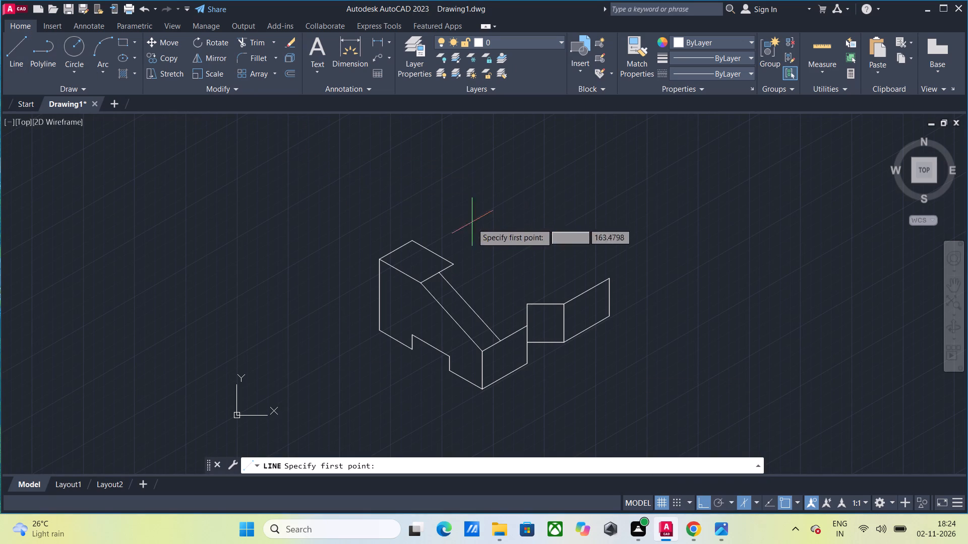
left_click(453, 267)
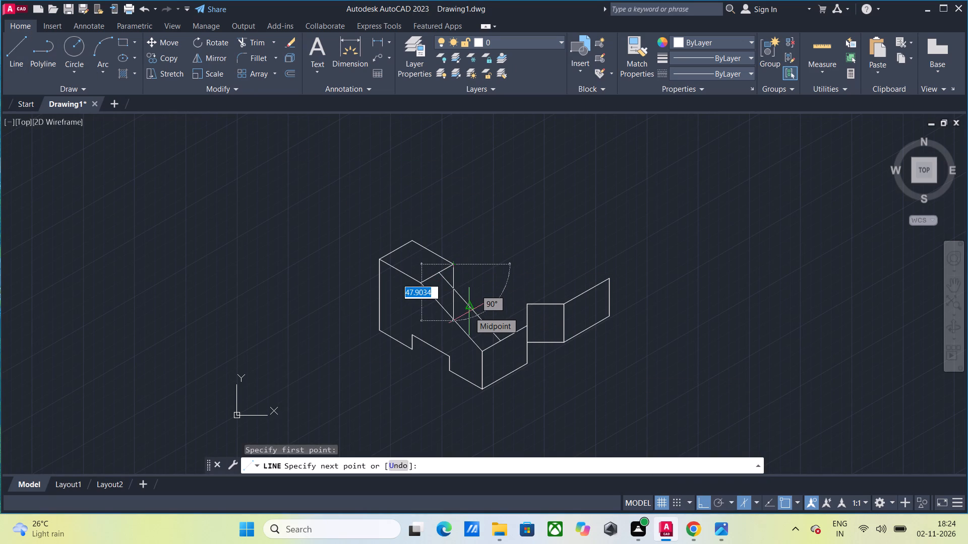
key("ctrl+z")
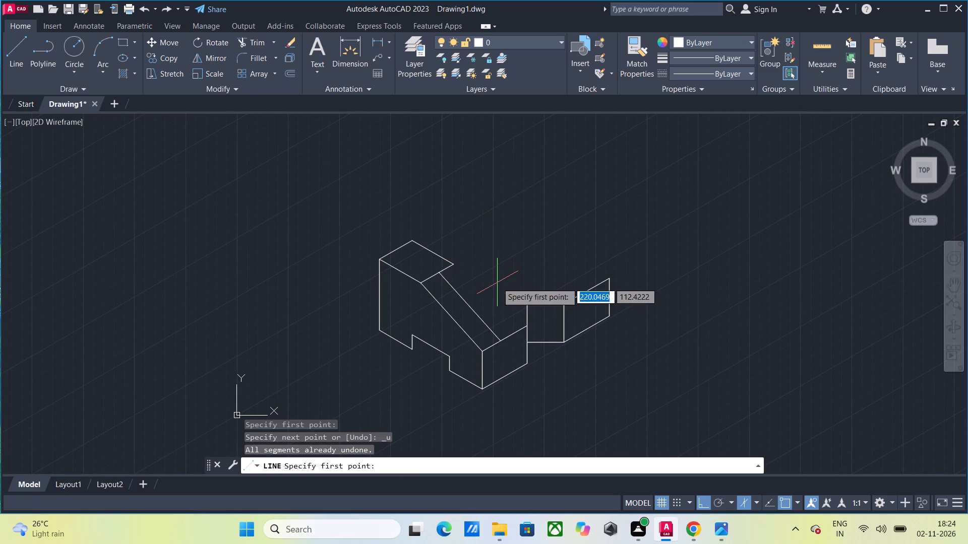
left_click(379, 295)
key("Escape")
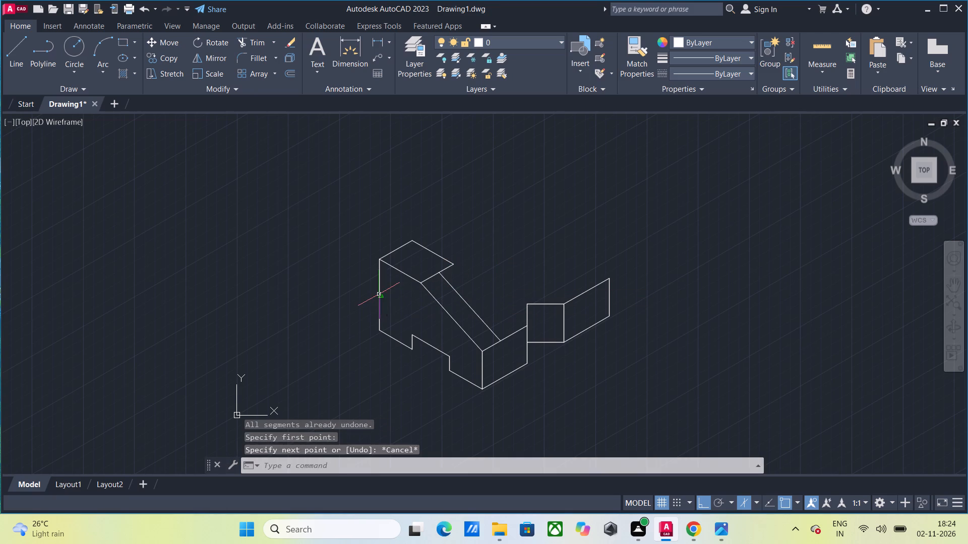
Erase the left vertical edge, the top face outline and the two sloped lines.
left_click(379, 294)
left_click(398, 274)
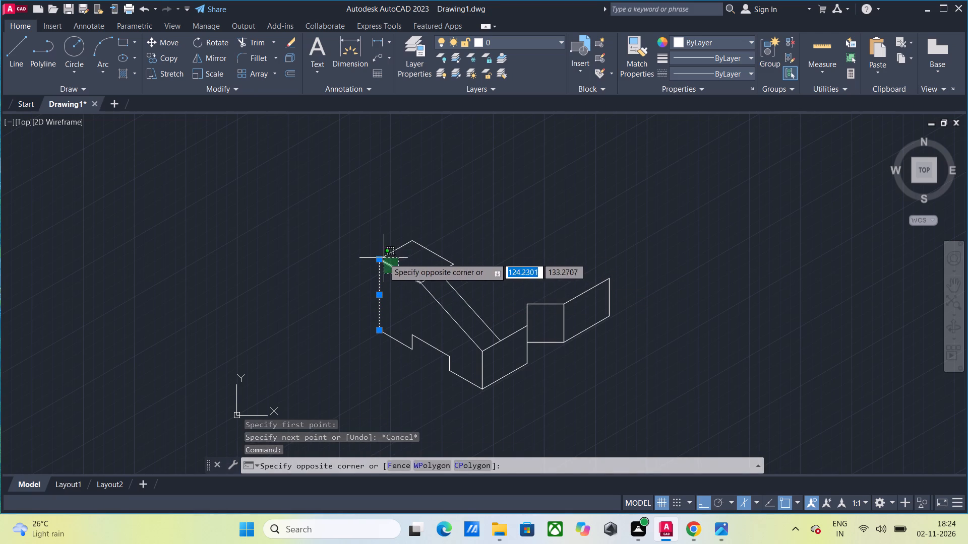
left_click(384, 257)
left_click_drag(492, 321, 484, 317)
left_click(386, 235)
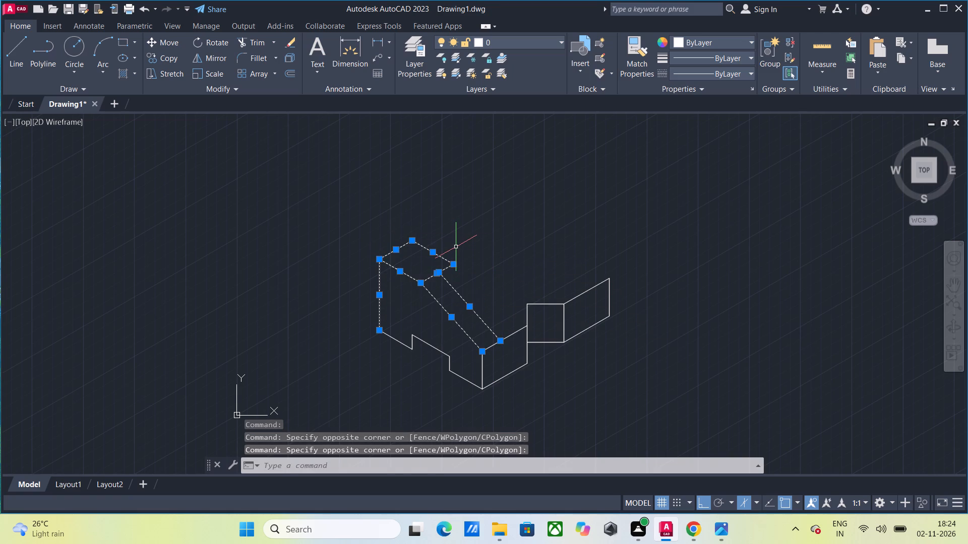
key("Delete")
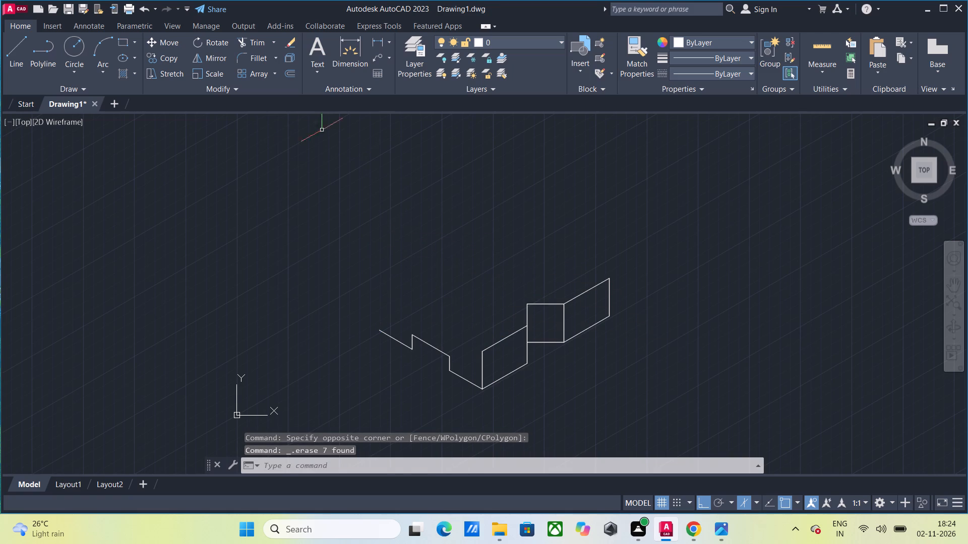
Draw a 100-unit vertical line upward from the left end of the stepped bottom outline.
left_click(18, 46)
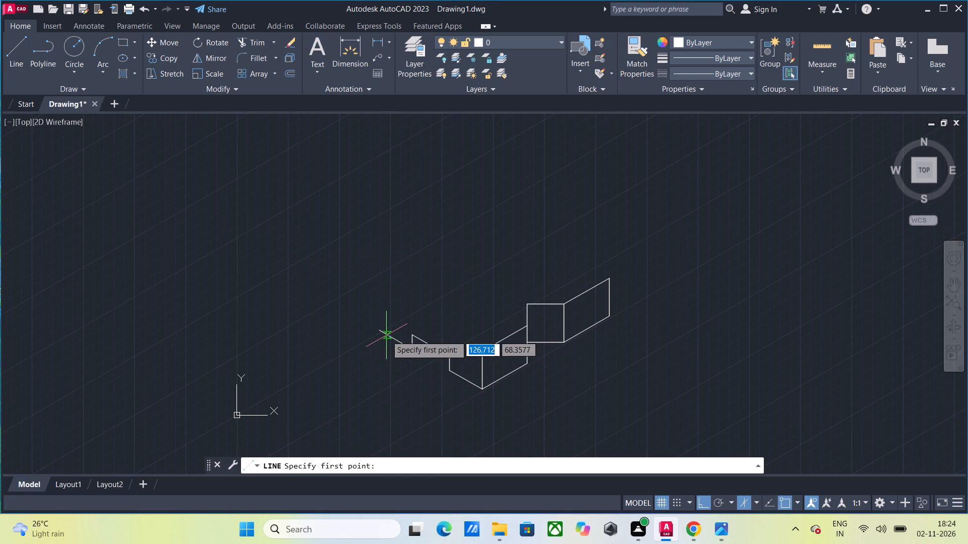
left_click(382, 329)
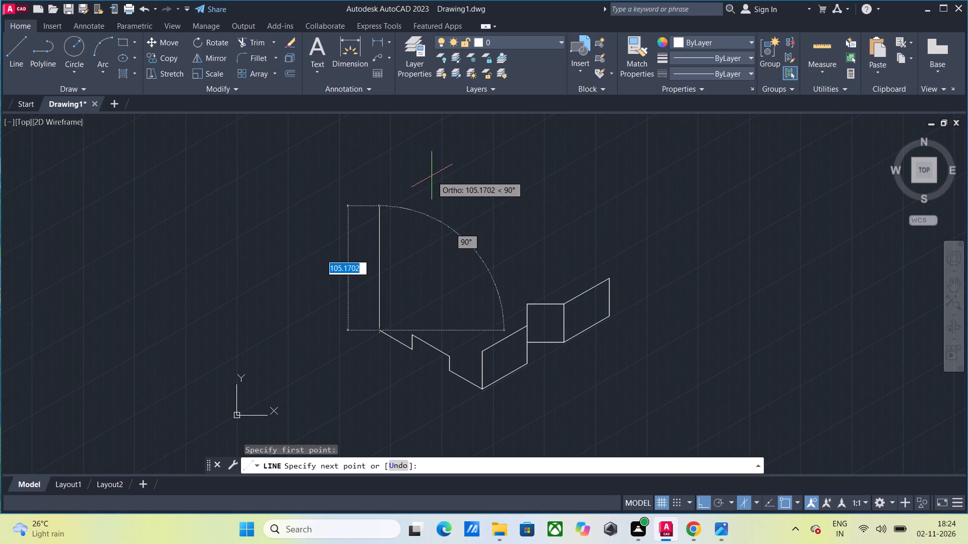
type("100")
key("Return")
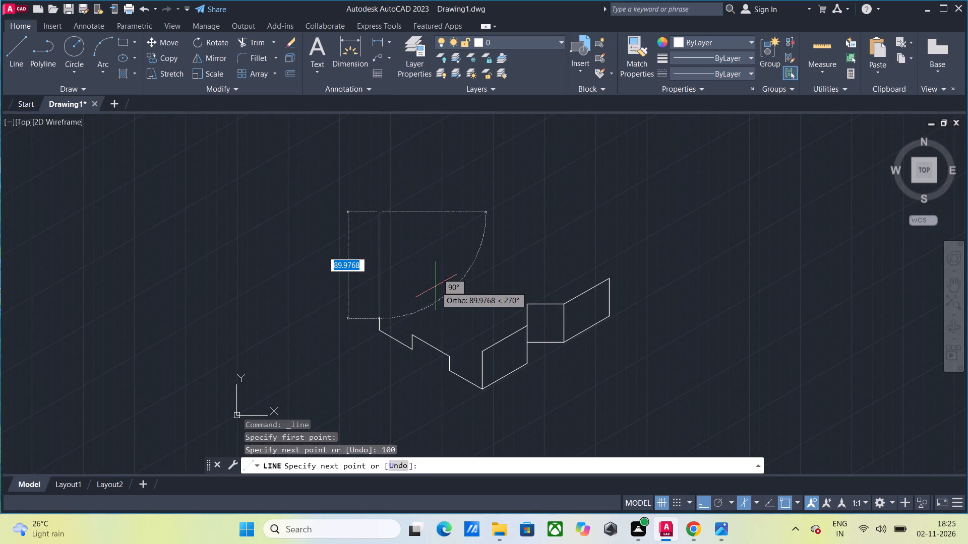
From the vertical edge's top end, draw the top face: 40 units along 330°, 32 along 30°, 40 along 150°, and back to the start.
key("F5")
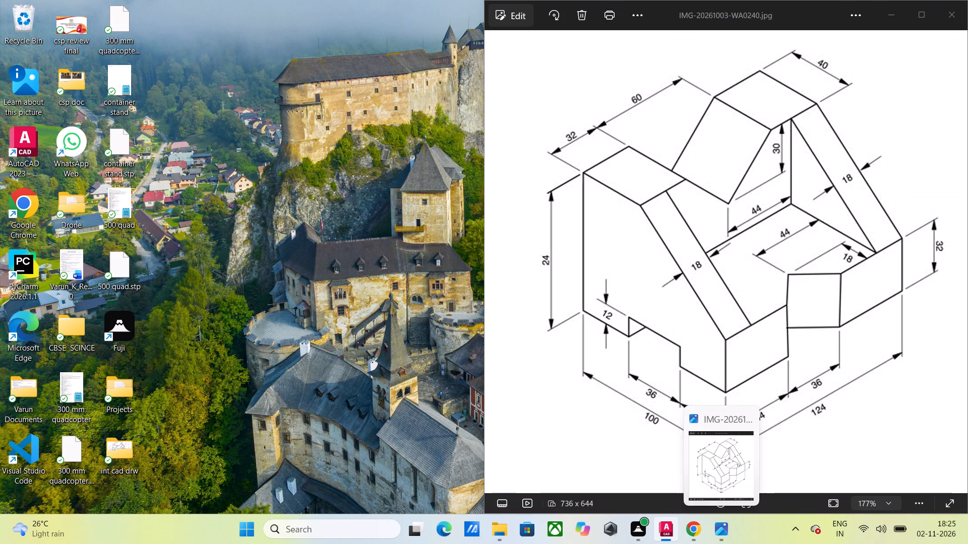
type("40")
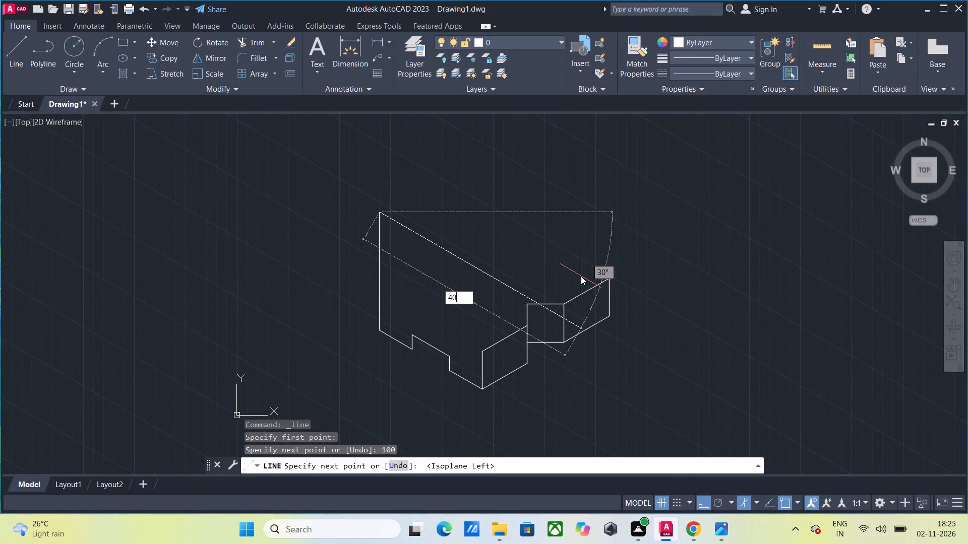
key("Return")
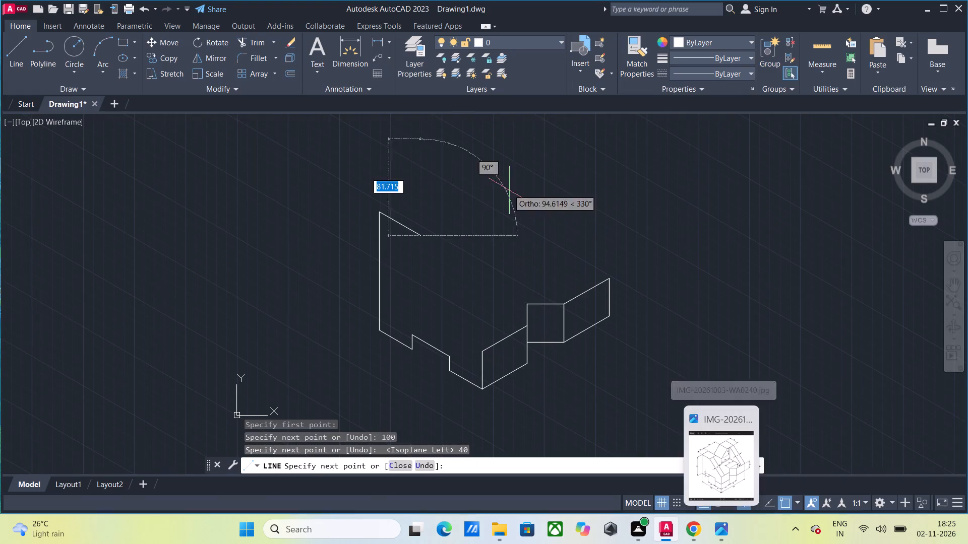
key("F5")
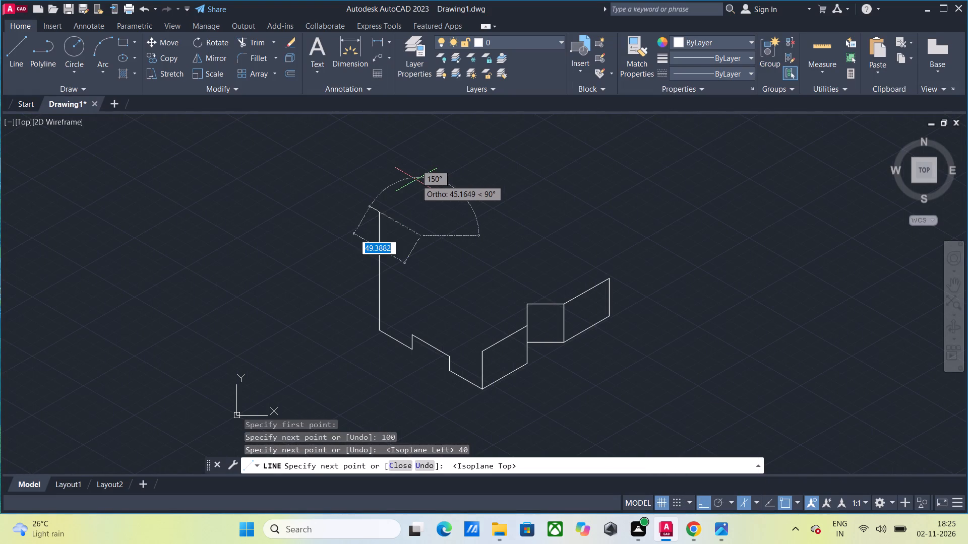
key("3")
key("2")
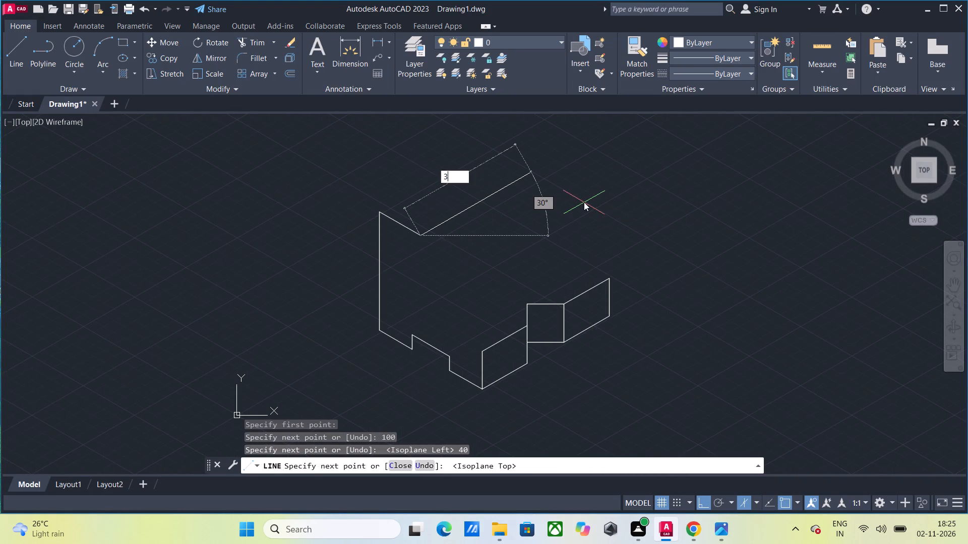
key("Return")
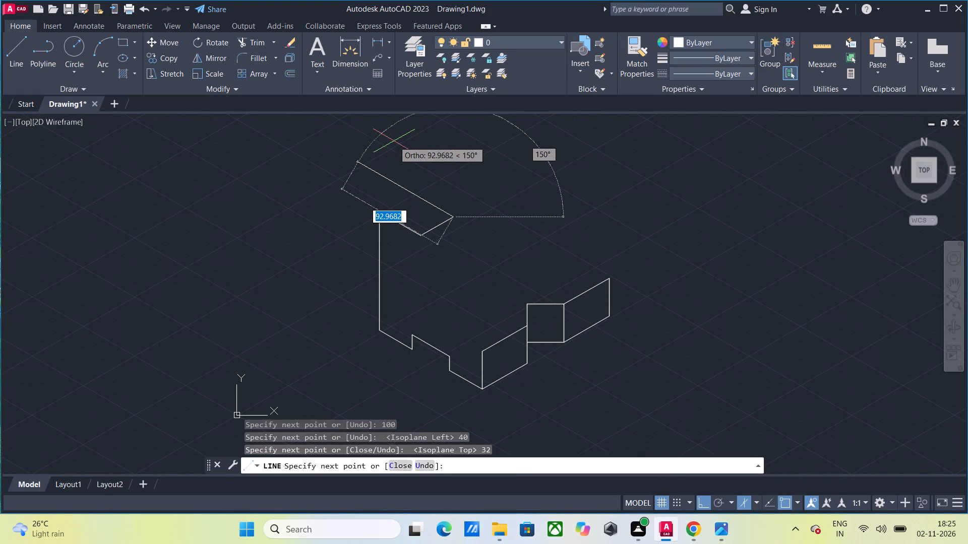
type("40")
key("Return")
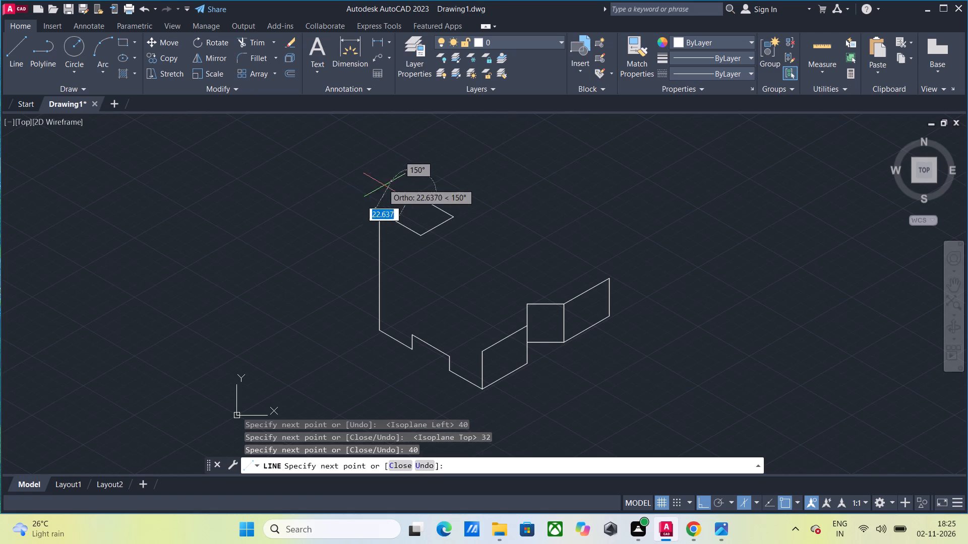
left_click(377, 211)
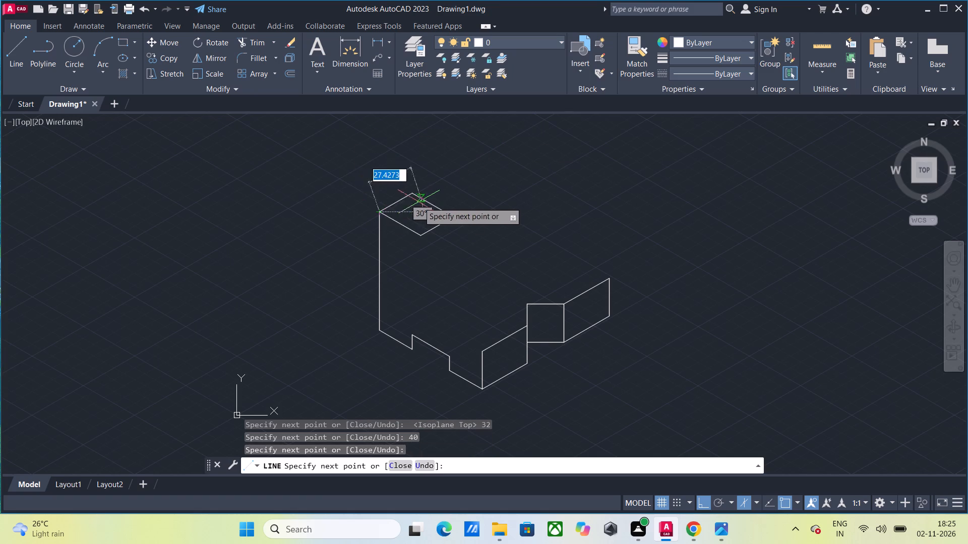
key("Escape")
Draw a sloped line from the top face's nearest corner down to the upper front corner of the lower right-hand face.
key("Return")
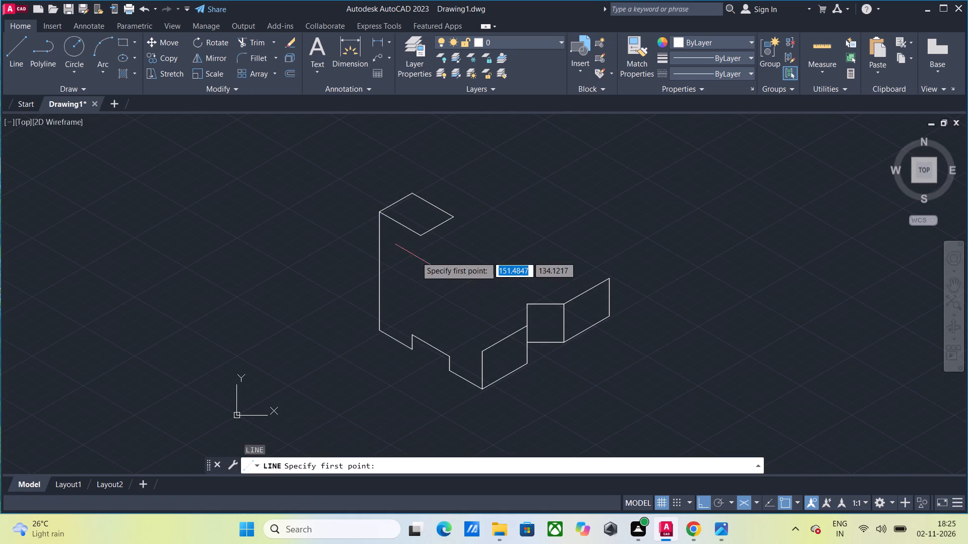
left_click(423, 235)
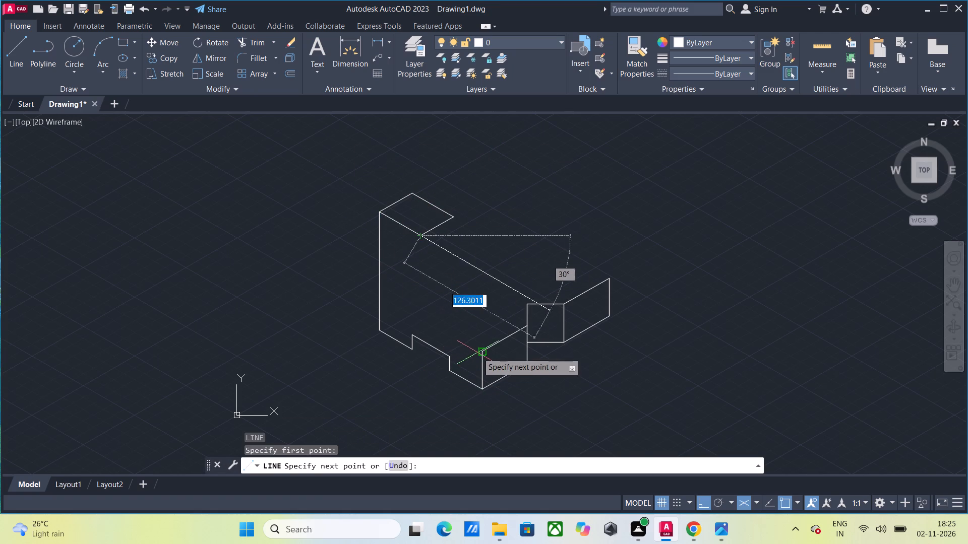
left_click(481, 351)
key("Escape")
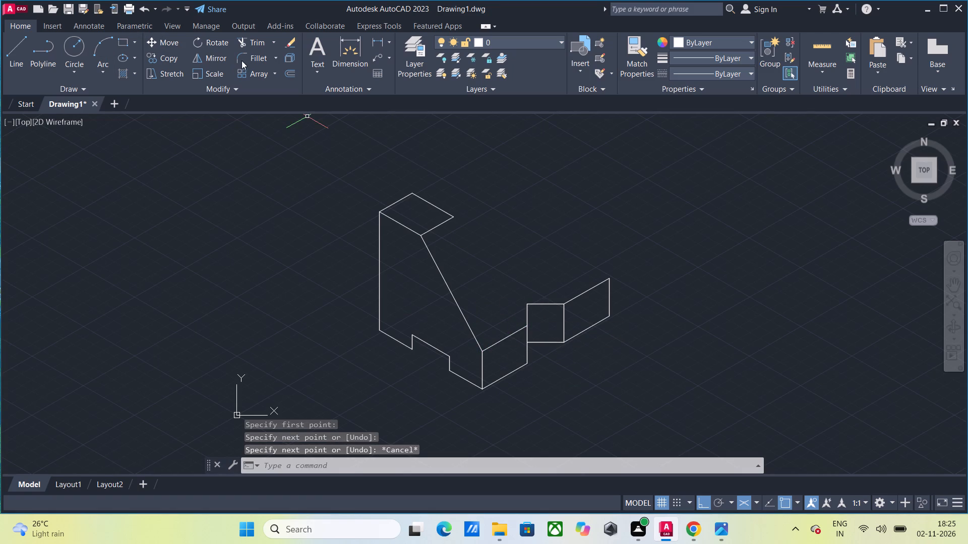
Copy the sloped line 18 units along the upper edge of the front right face.
left_click(167, 60)
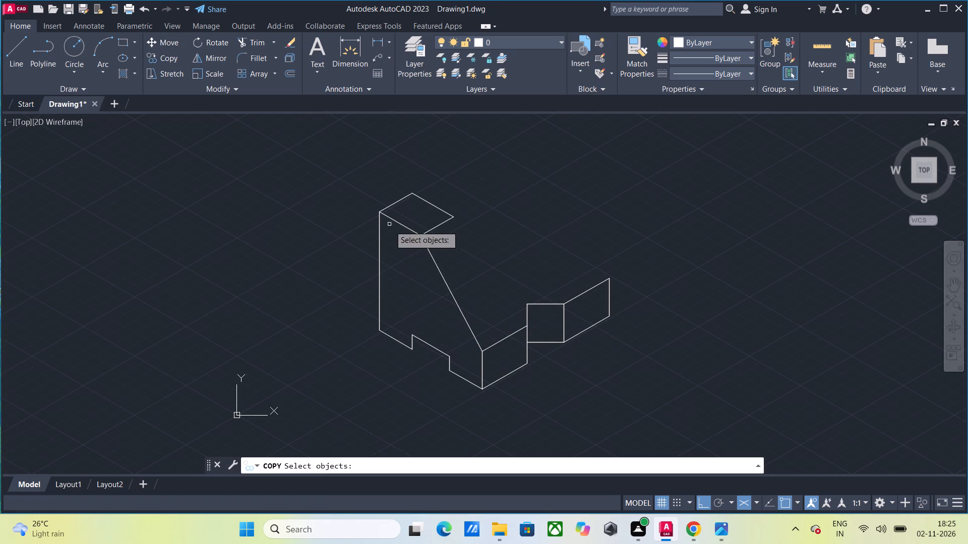
left_click(426, 247)
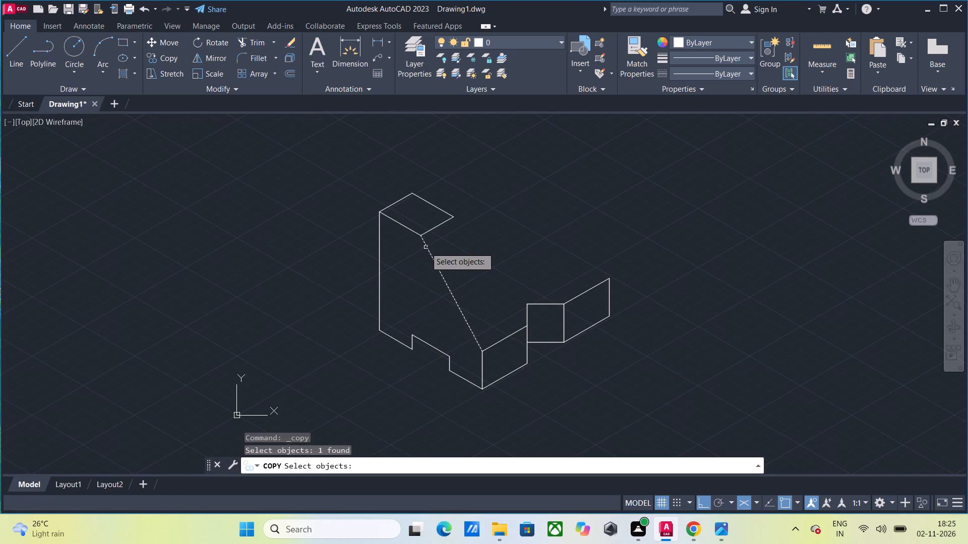
key("Return")
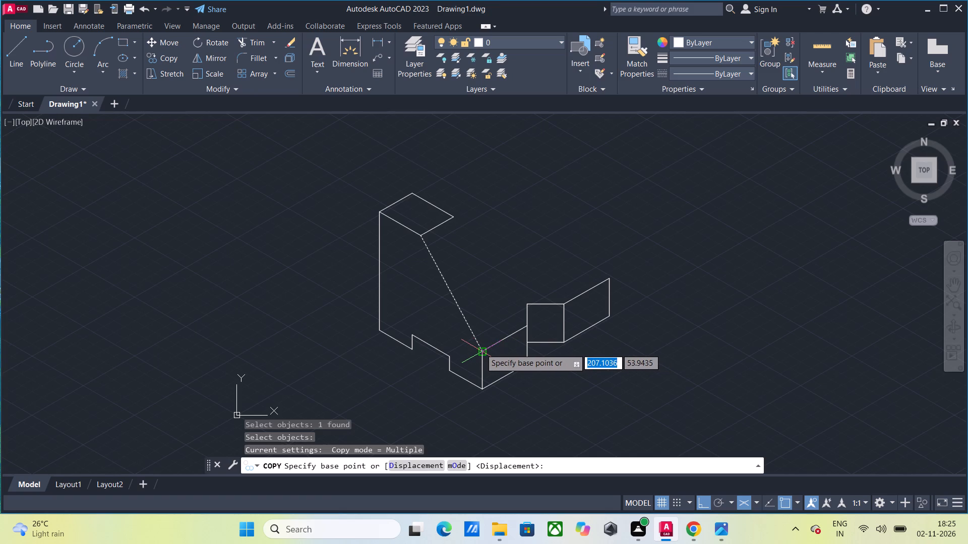
left_click(480, 349)
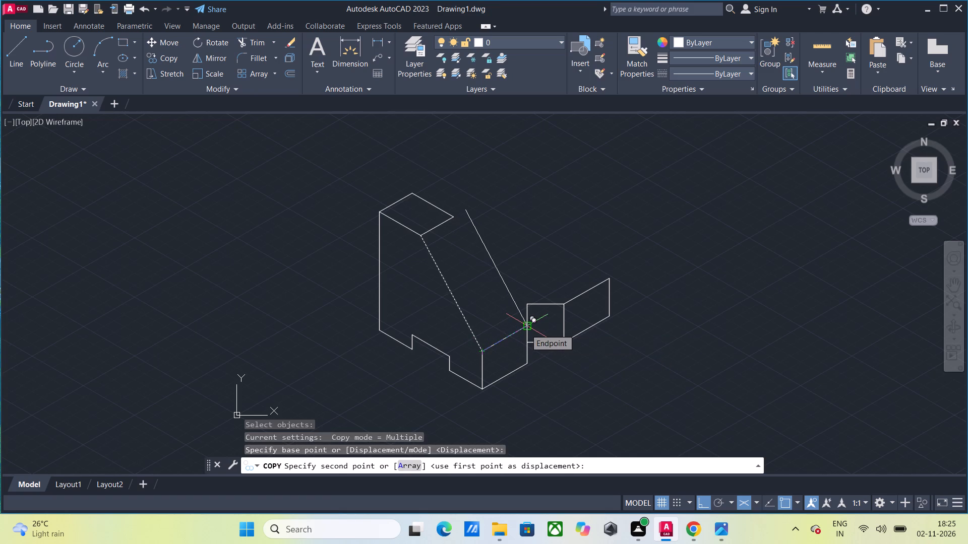
type("18")
key("Return")
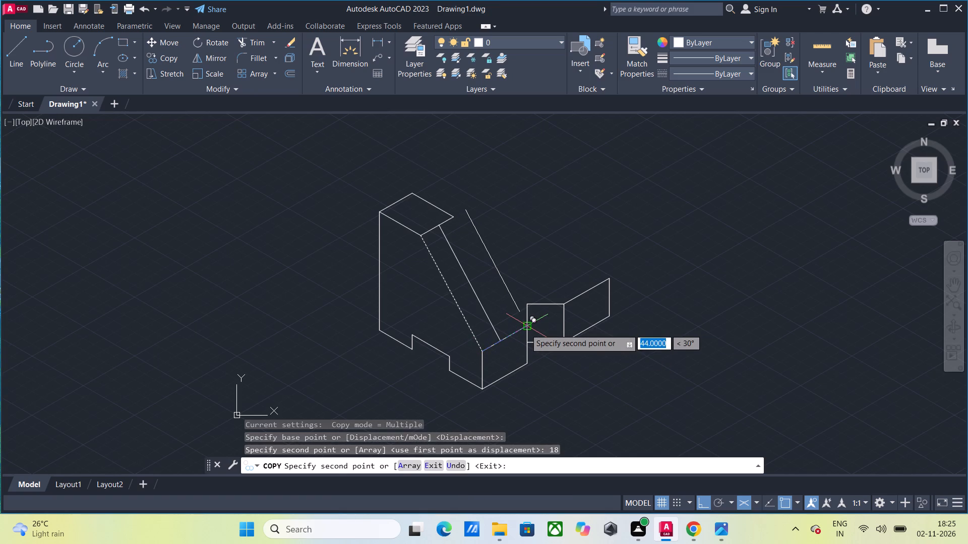
key("Escape")
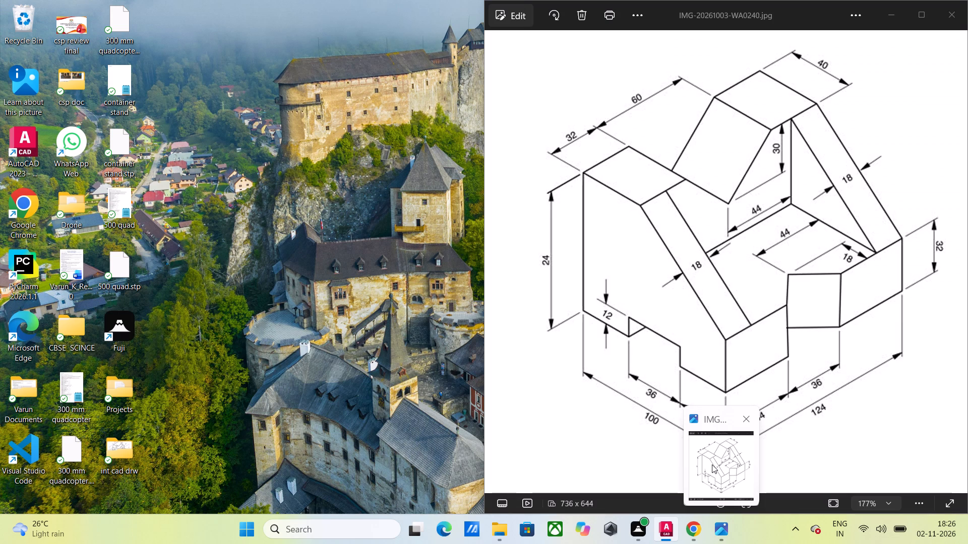
Extend the top outline from its back corner: 60 units along 30°, 32 plus 8 along 330°, and back to the first top face's right corner.
left_click(16, 53)
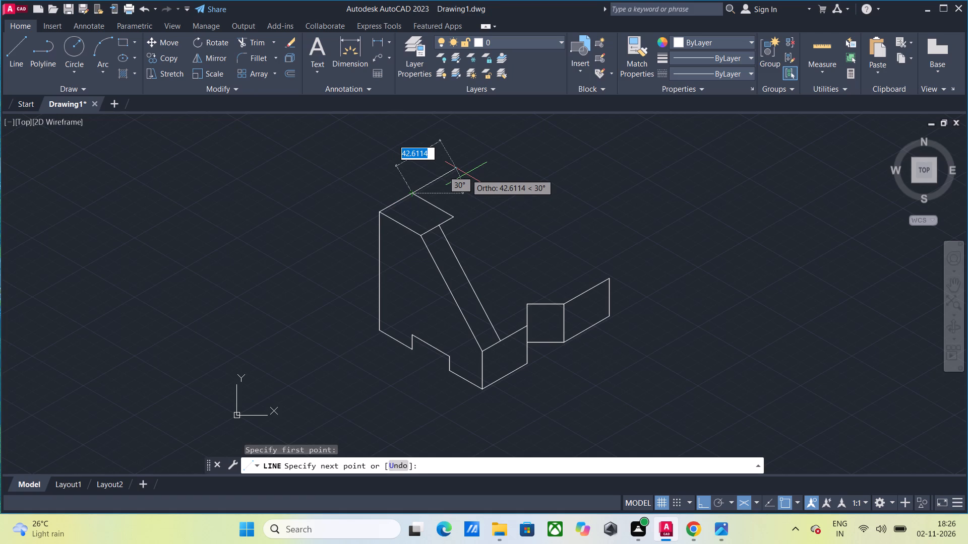
type("60")
key("Return")
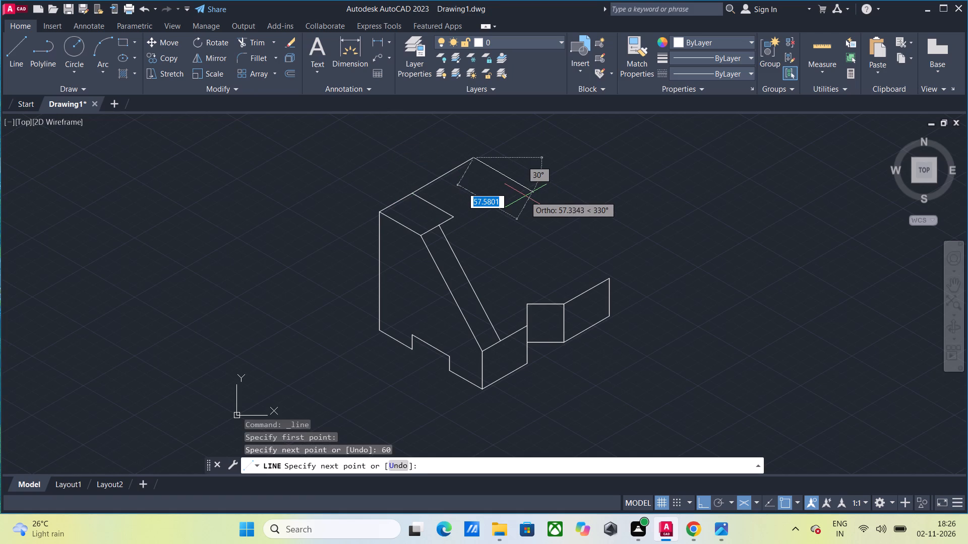
type("32")
key("Return")
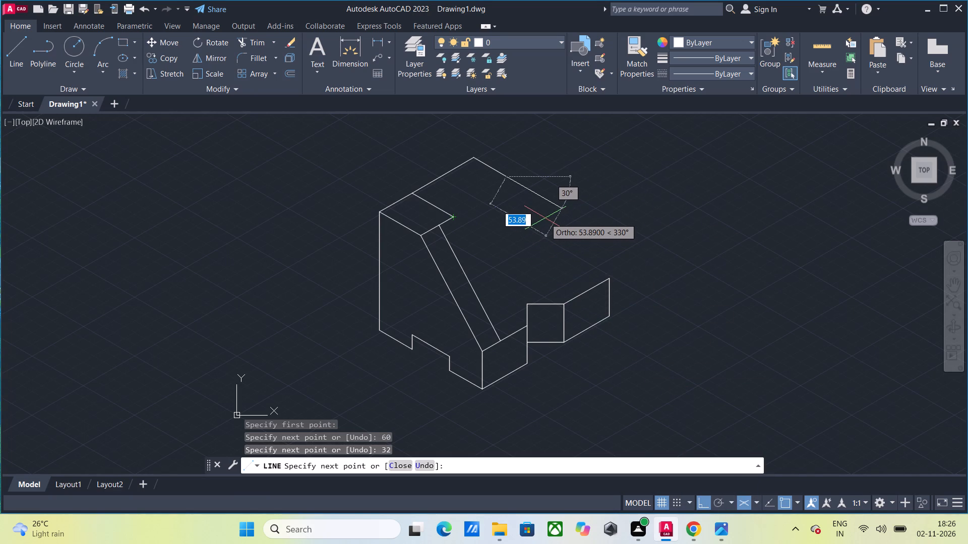
key("8")
key("Return")
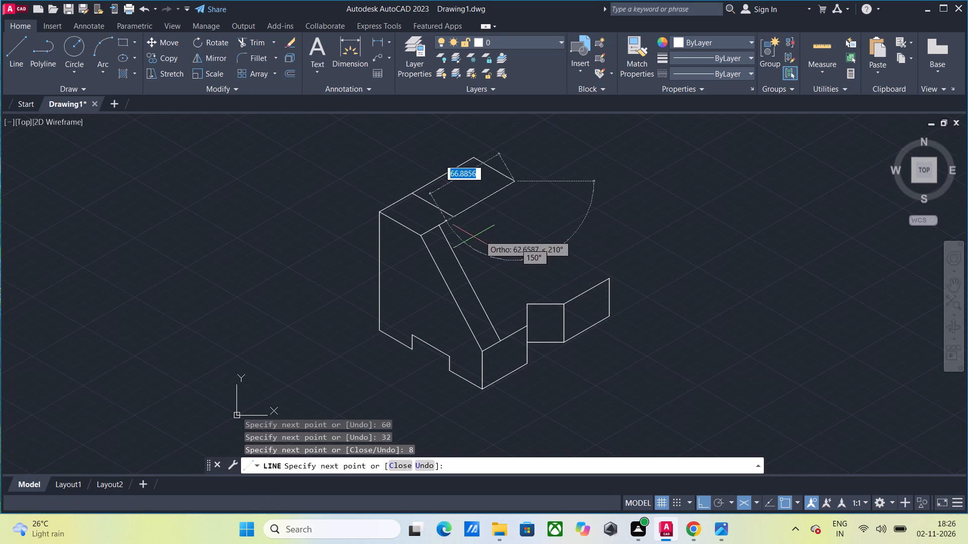
left_click(451, 216)
key("Escape")
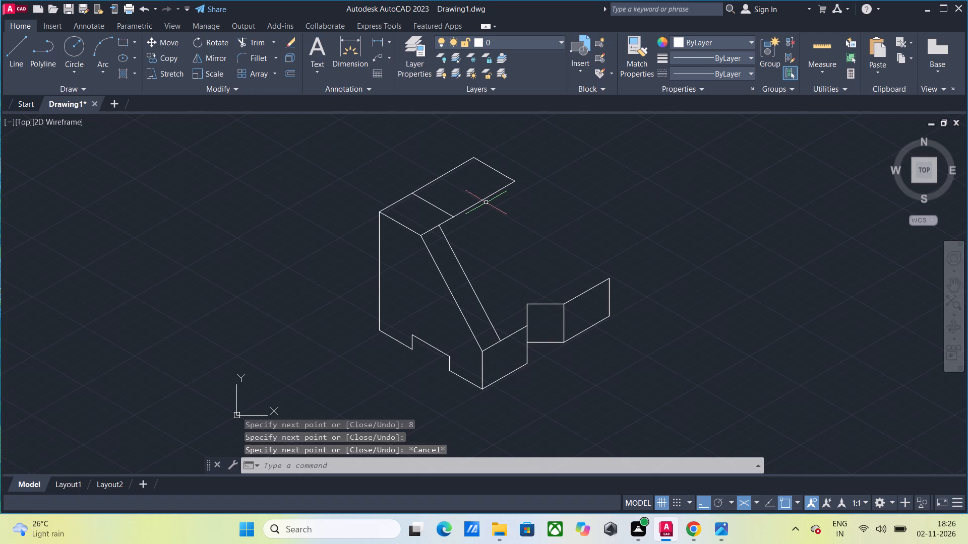
Join the 32-unit and 8-unit segments at the far end of the top outline into one line.
left_click(486, 162)
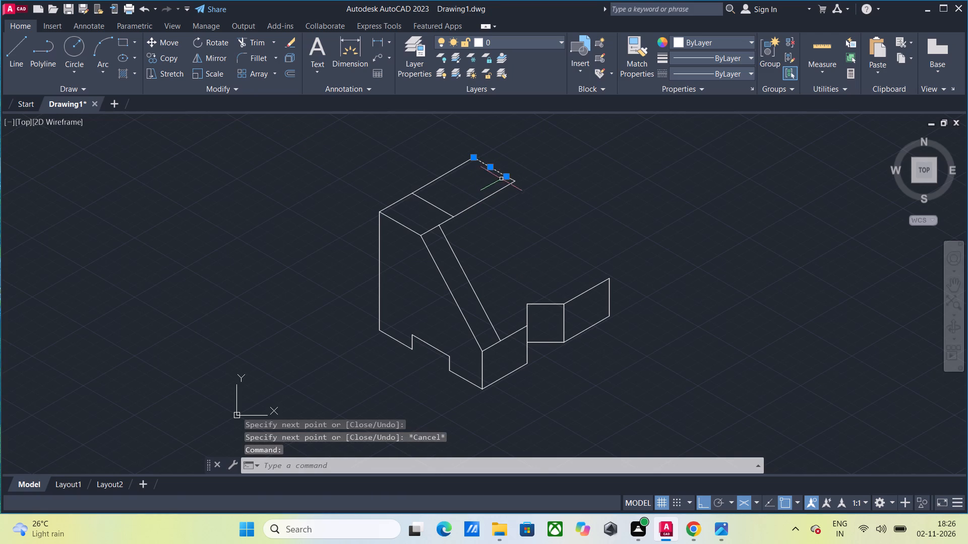
scroll(513, 184, "up", 4)
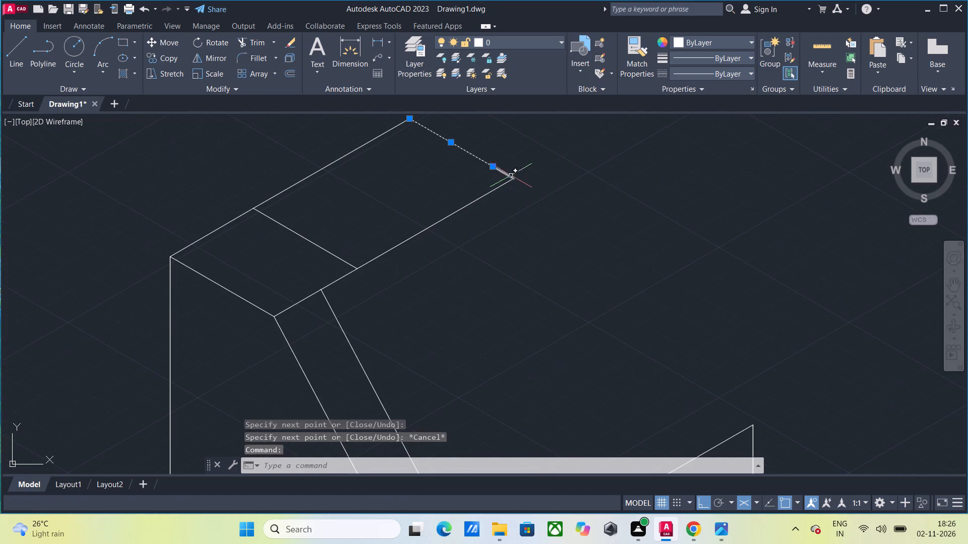
left_click(510, 174)
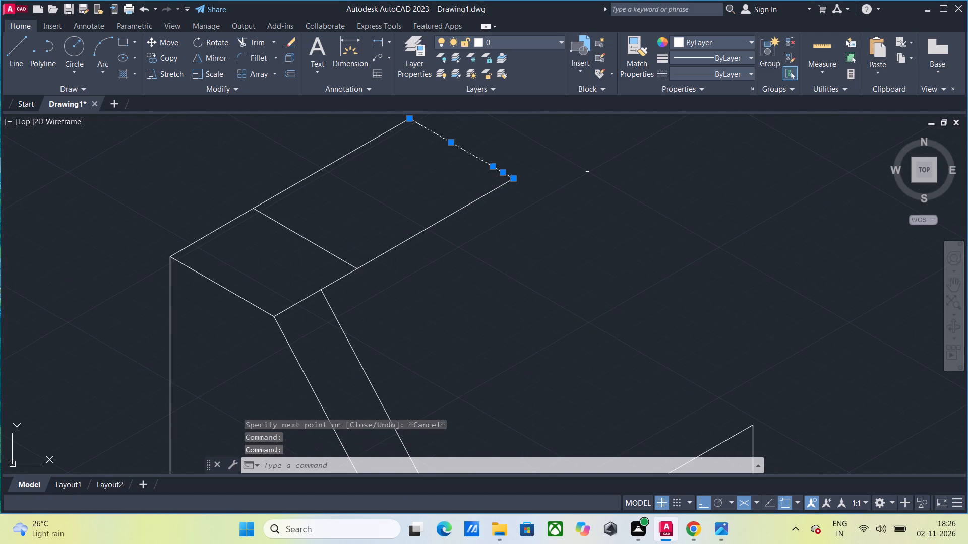
key("j")
key("Return")
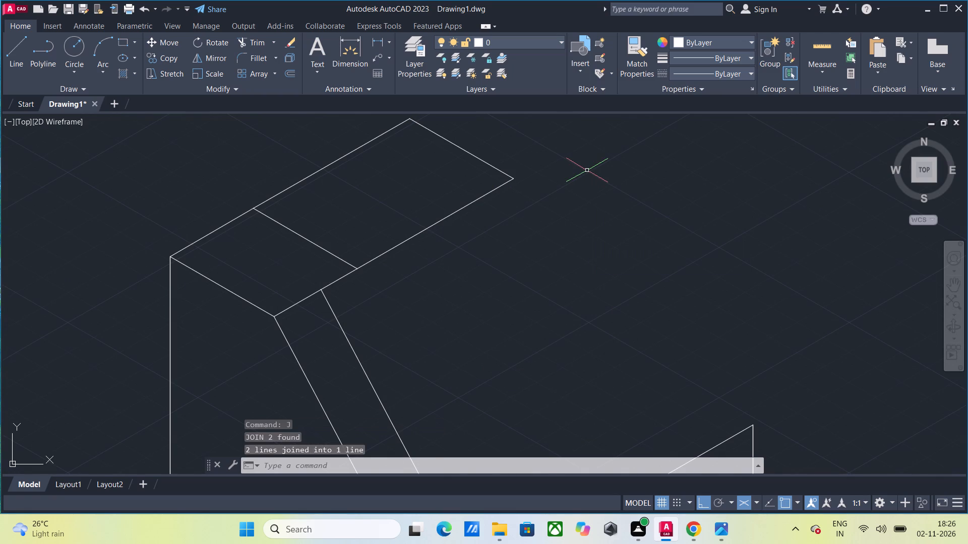
Draw a 30-unit vertical line down from the midpoint of the 60-unit front edge, and connect its lower end to both ends of that edge.
scroll(587, 170, "down", 1)
middle_click_drag(582, 173, 580, 207)
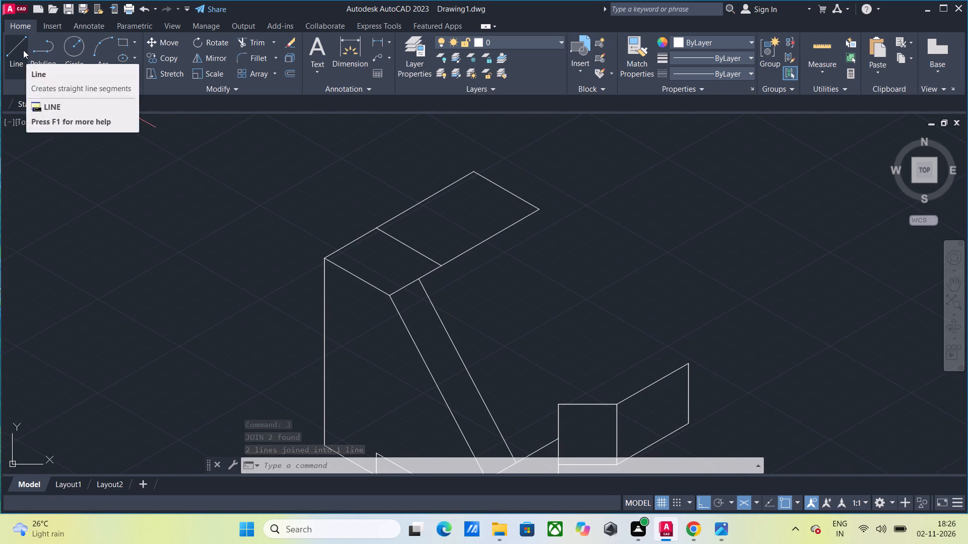
left_click(23, 50)
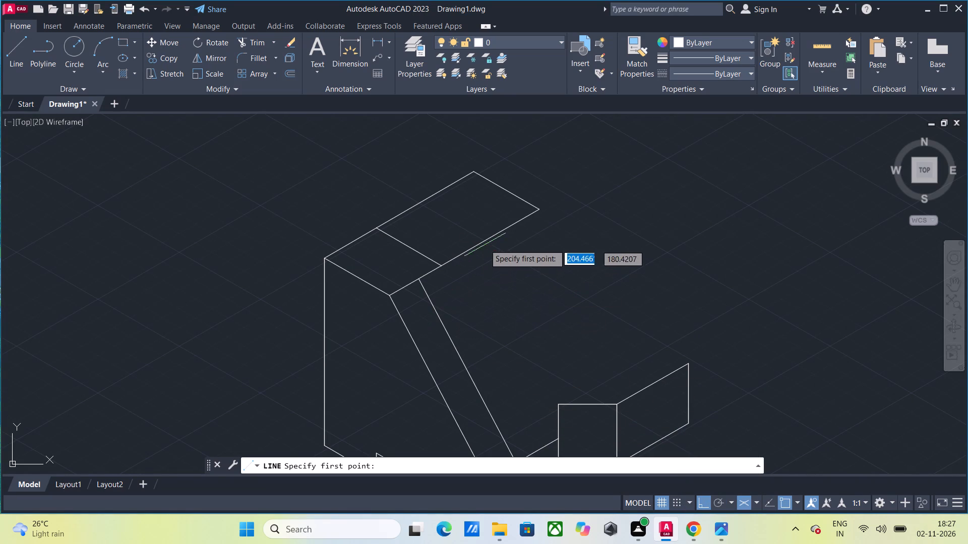
left_click(487, 241)
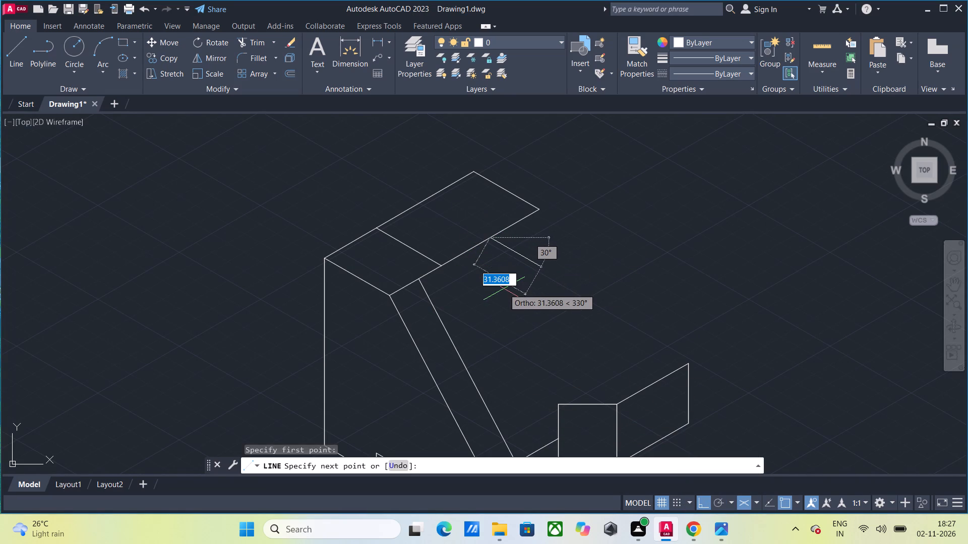
key("F5")
type("30")
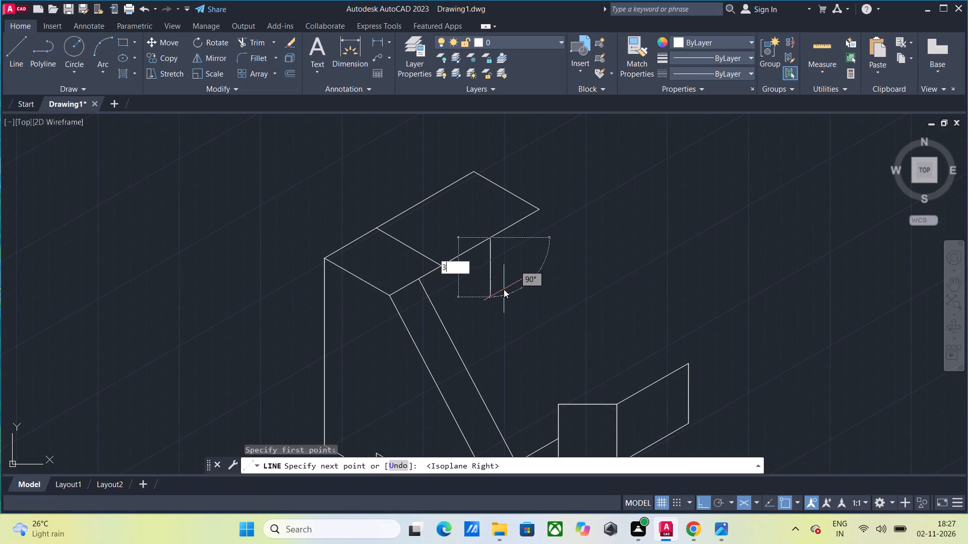
key("Return")
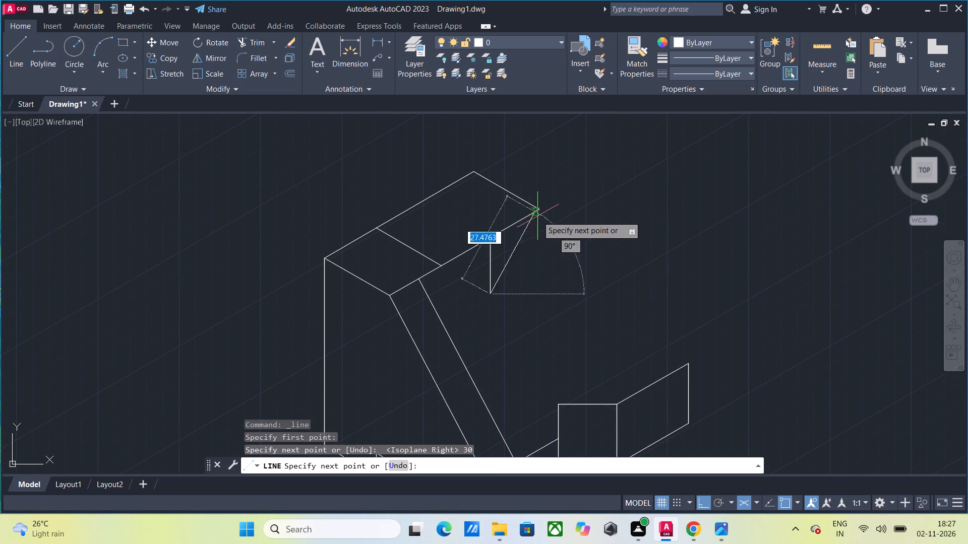
left_click(540, 210)
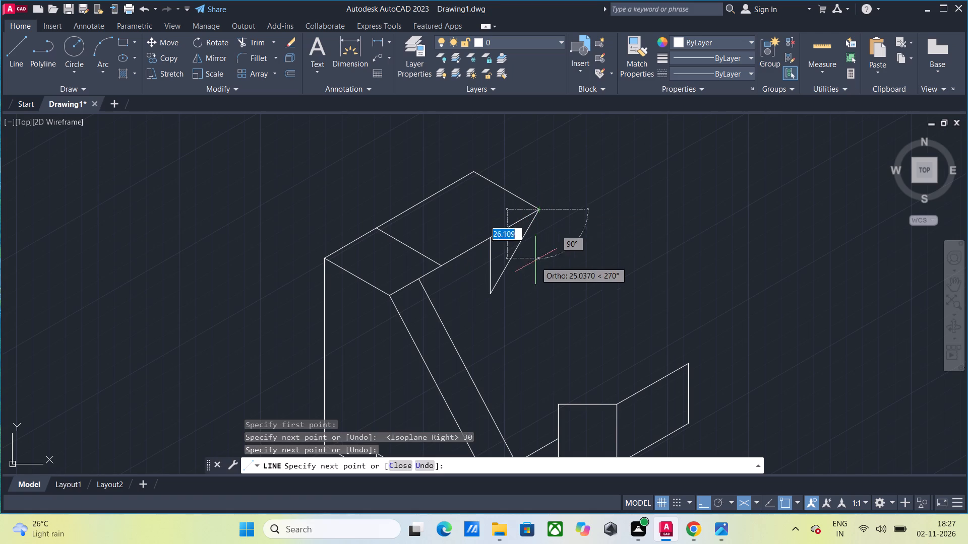
key("Return")
key("Return")
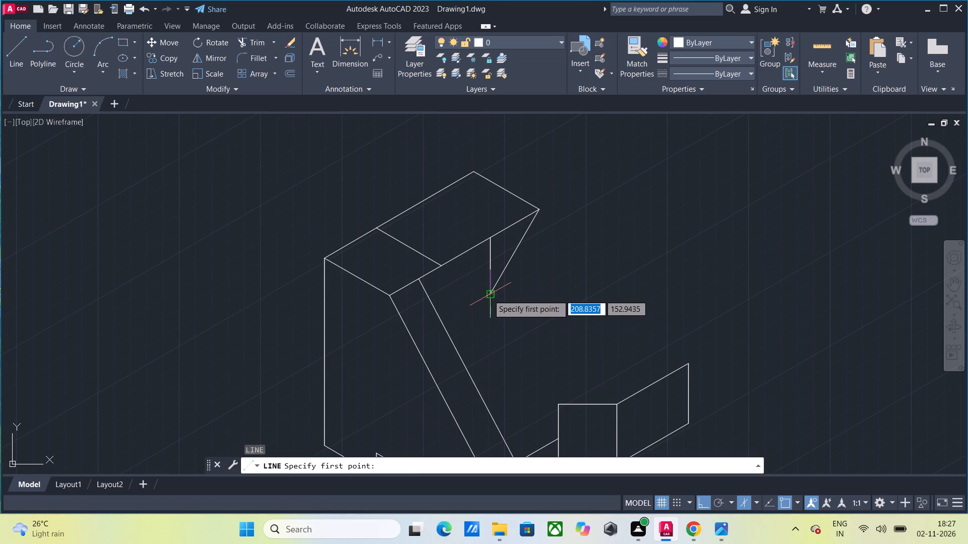
left_click(488, 295)
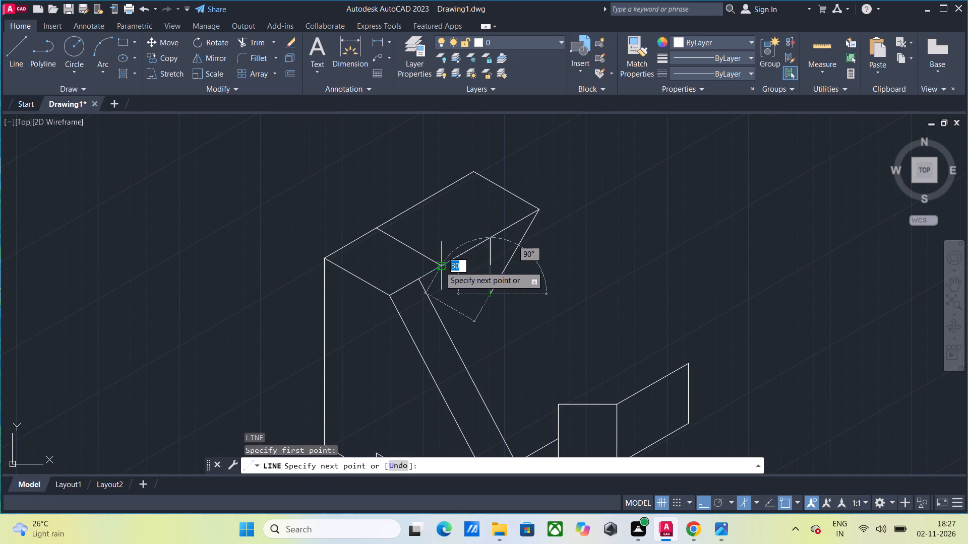
left_click(440, 266)
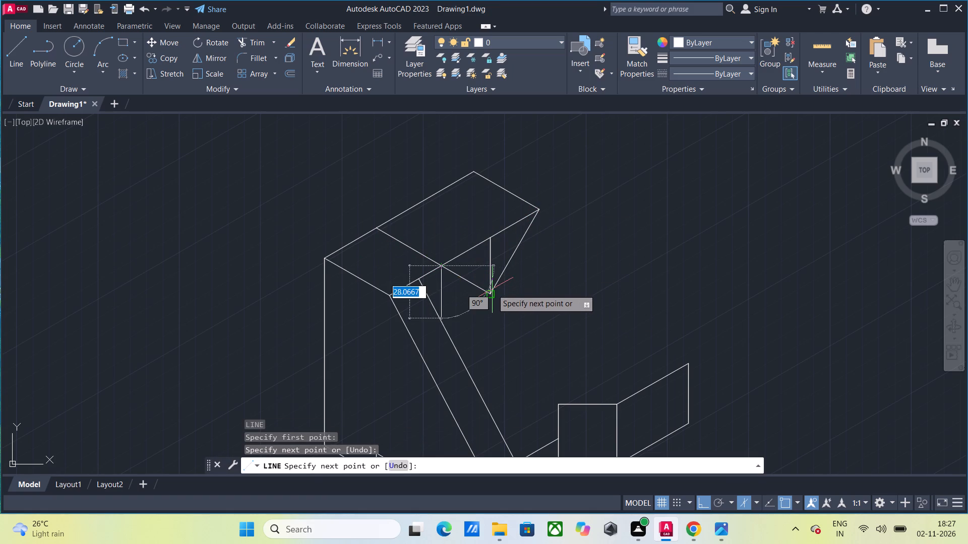
Copy the two sloping V lines 40 units along 150°, from the top outline's right corner to its far back corner.
key("Escape")
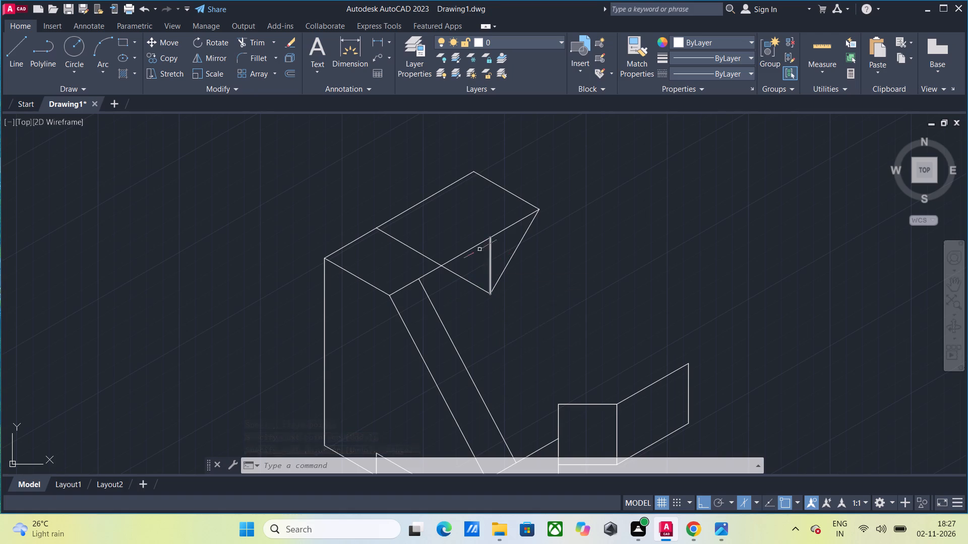
left_click(164, 61)
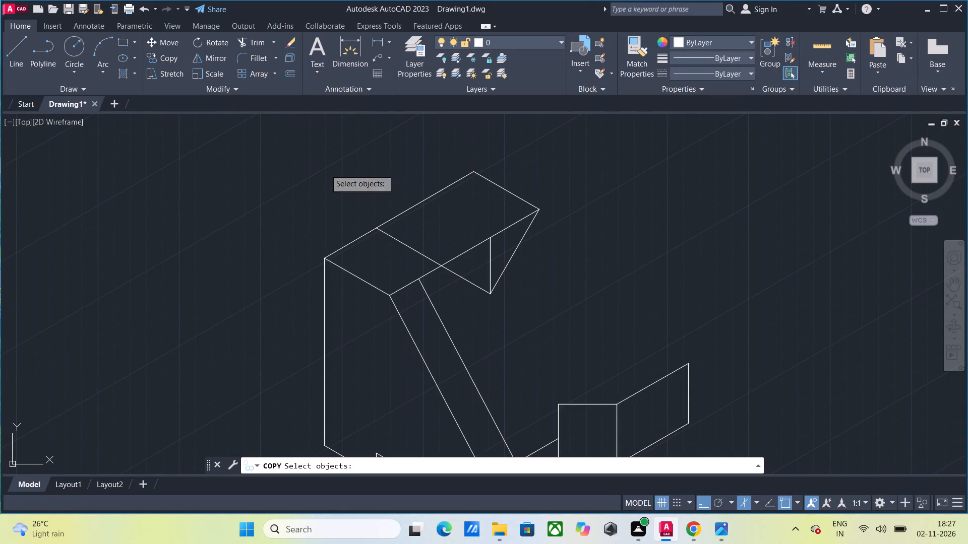
left_click(449, 270)
left_click(507, 266)
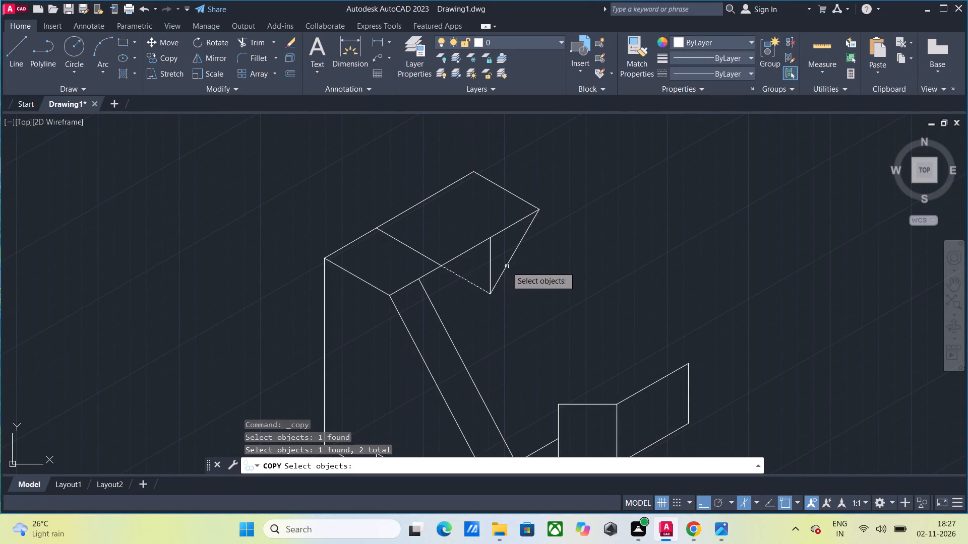
key("Return")
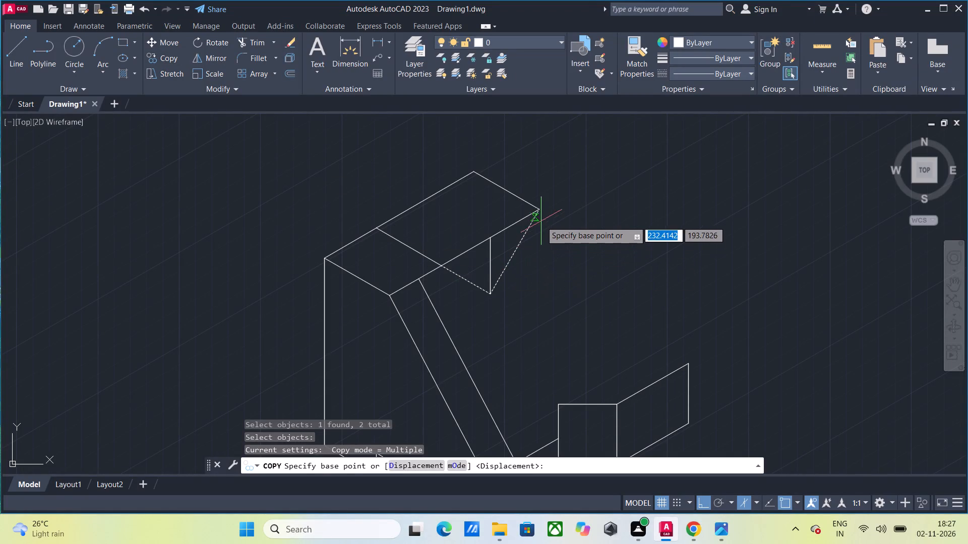
left_click(539, 211)
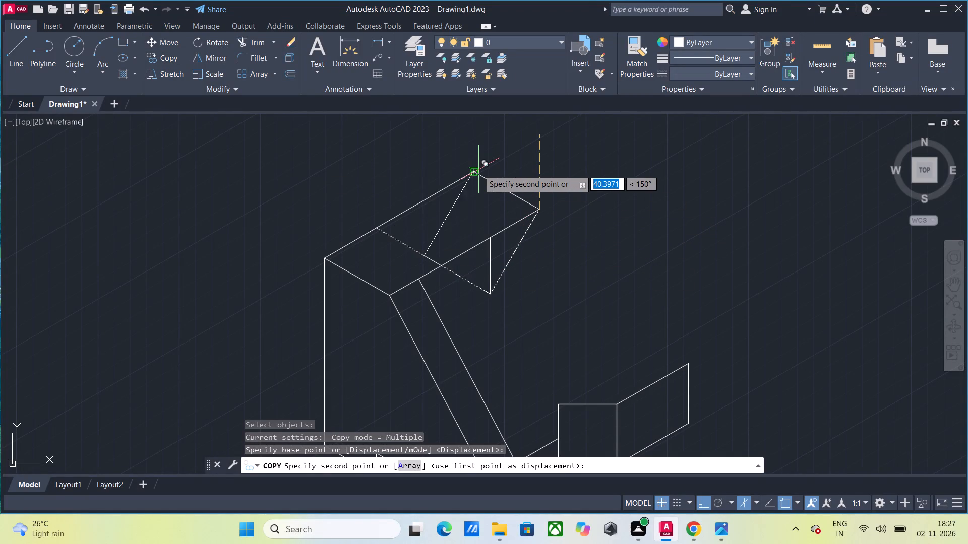
key("F5")
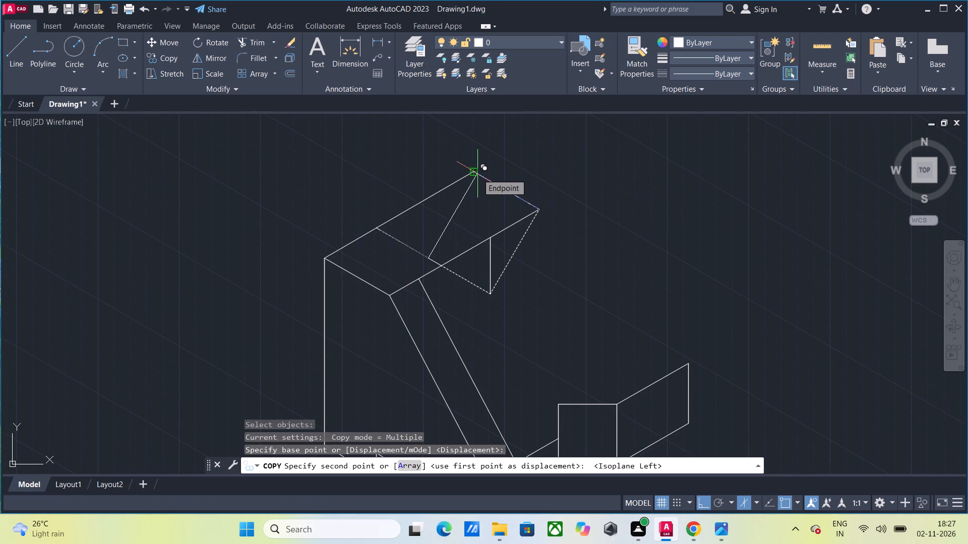
type("40")
key("Return")
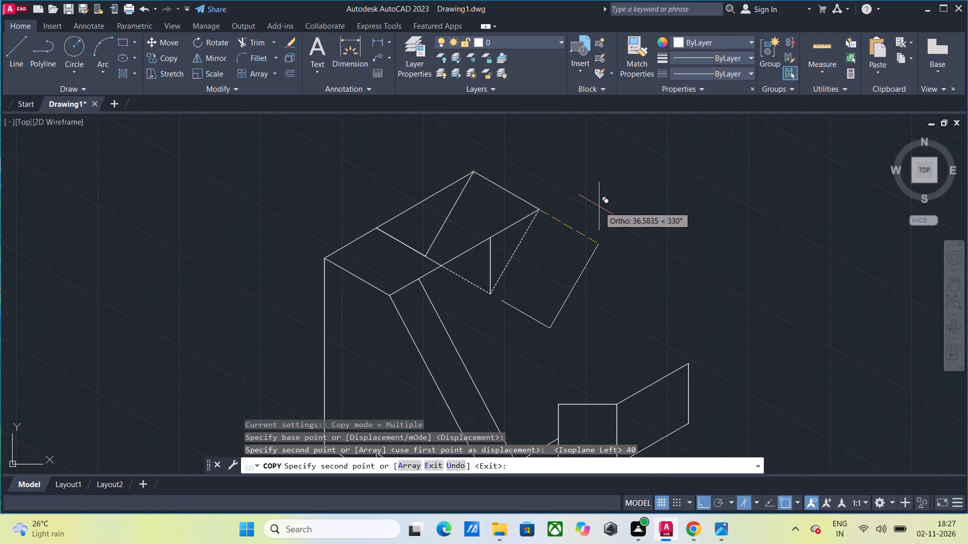
key("Escape")
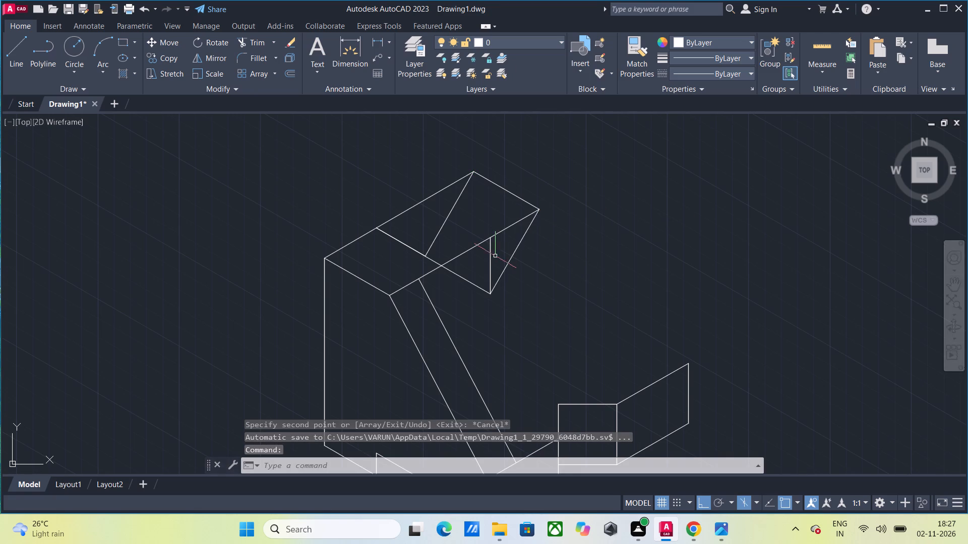
Trim away the vertical construction line, both 60-unit edges spanning the V, and the overlapping line along the first top face.
left_click(264, 42)
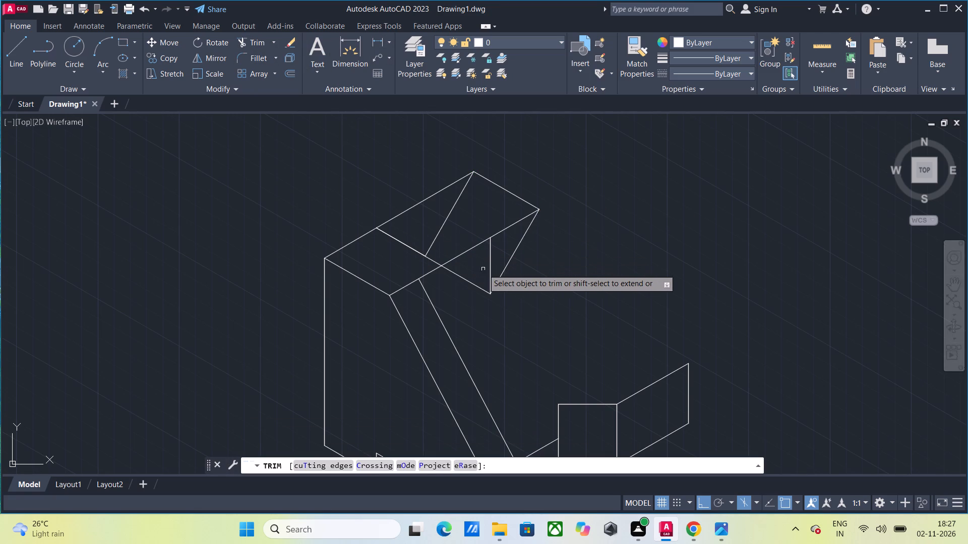
left_click(491, 266)
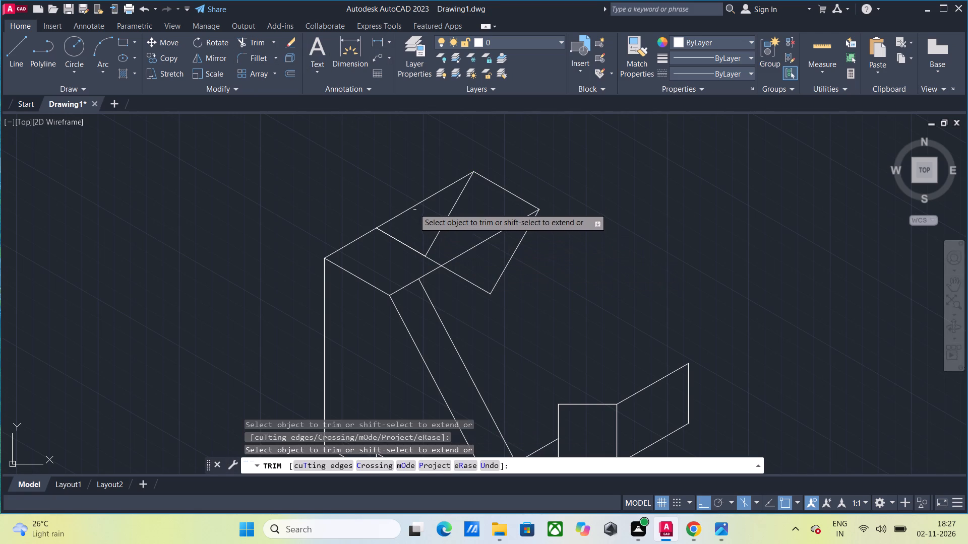
left_click(413, 206)
left_click(472, 247)
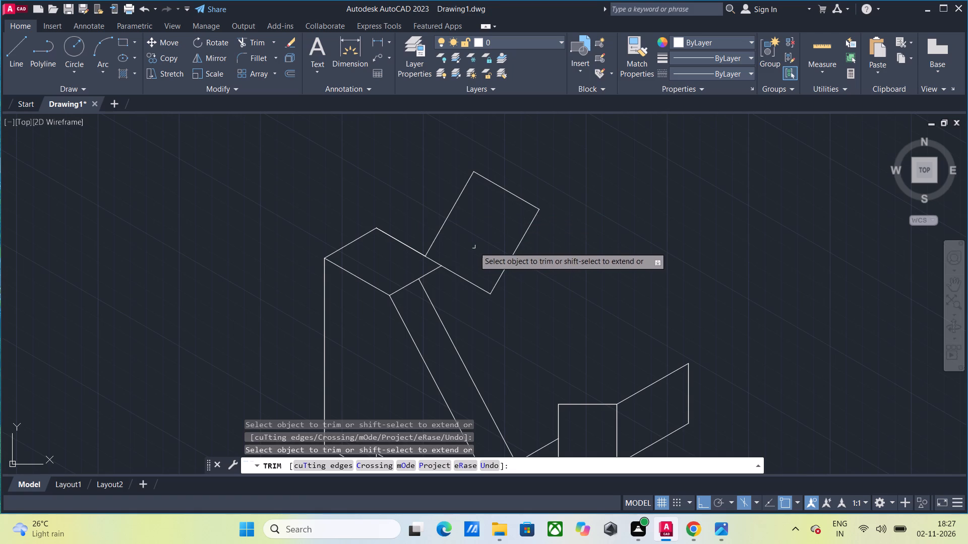
left_click(412, 249)
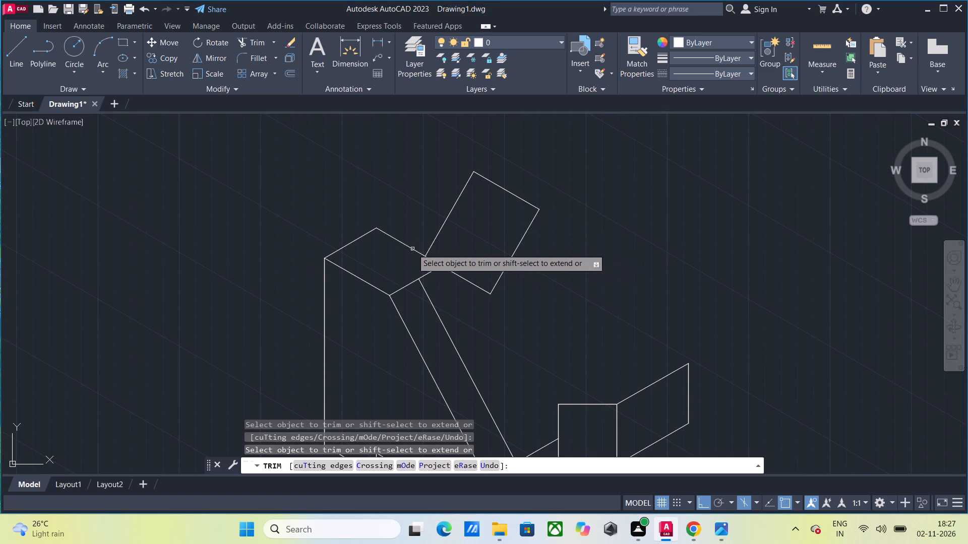
key("Escape")
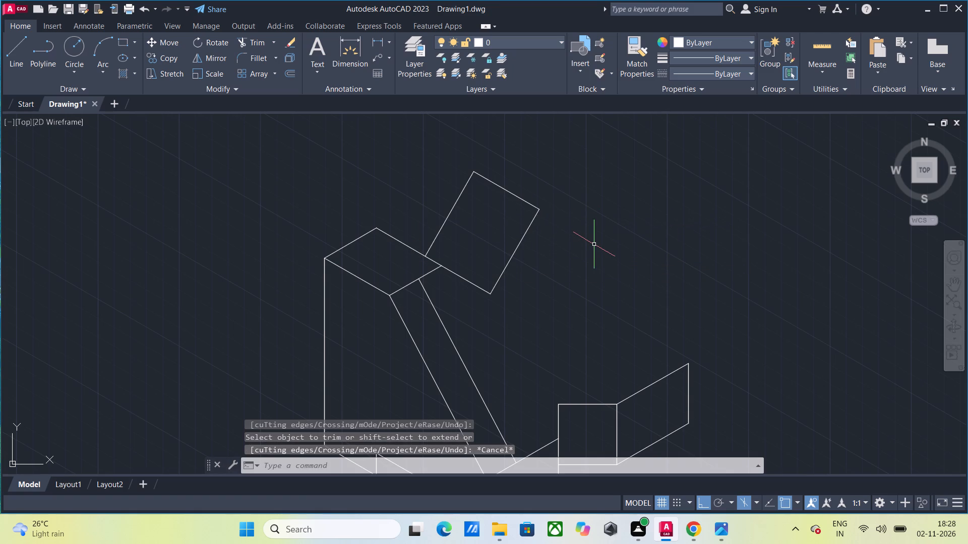
Draw the second top face from the V's back upper corner: 32 units along 30°, 40 along 330°, and back to its front upper corner.
middle_click_drag(594, 244, 586, 253)
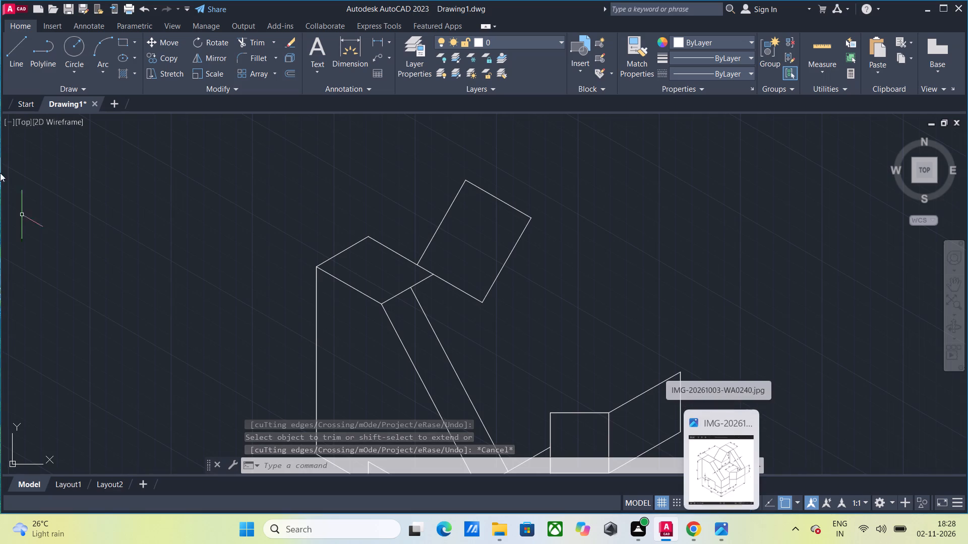
left_click(21, 51)
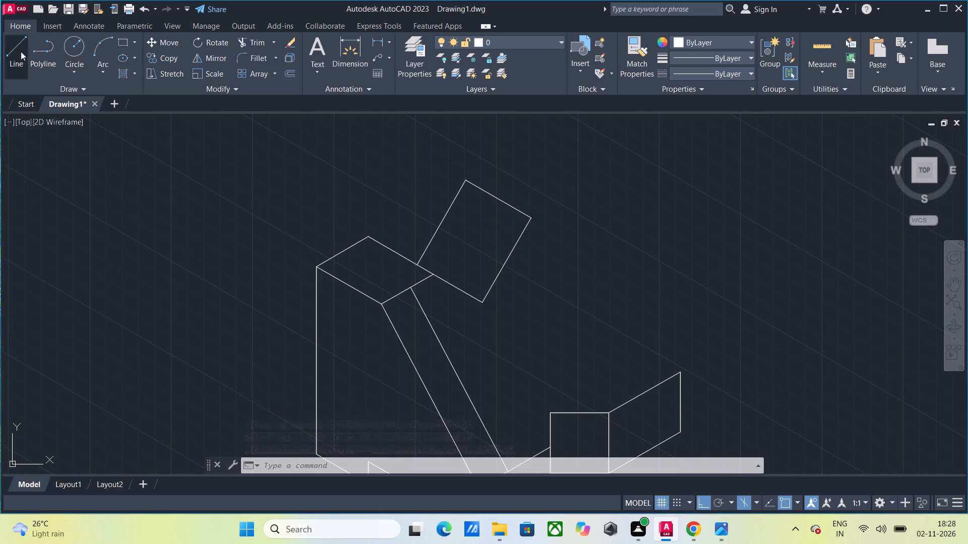
left_click(466, 177)
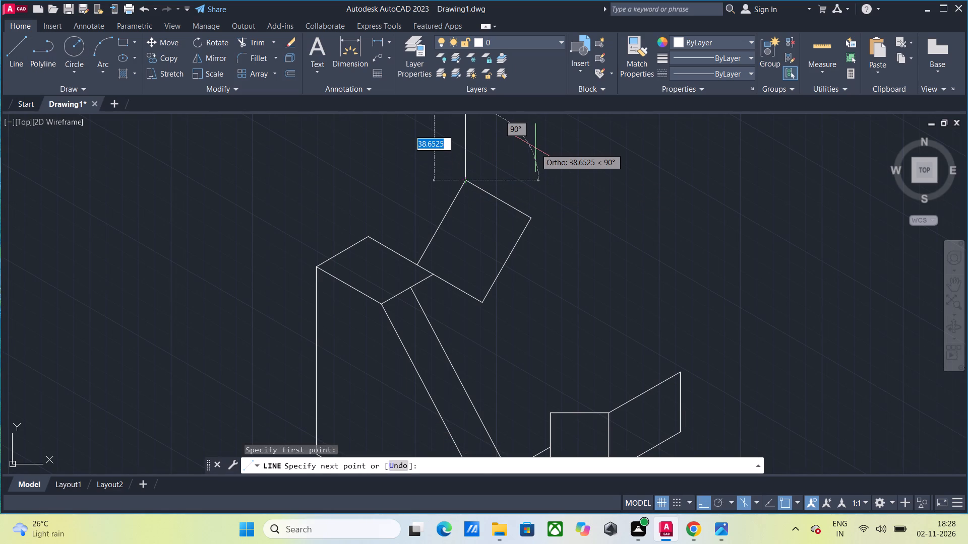
key("F5")
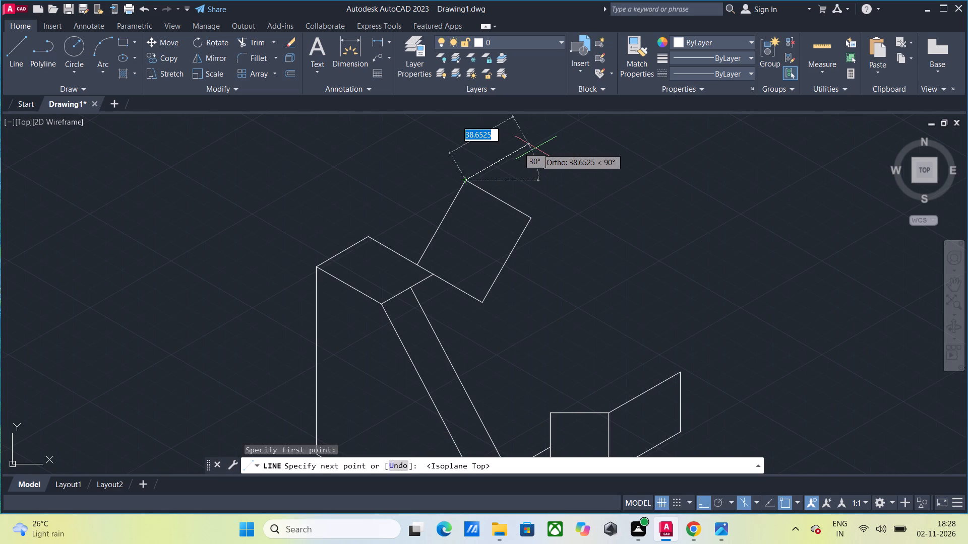
type("32")
key("Return")
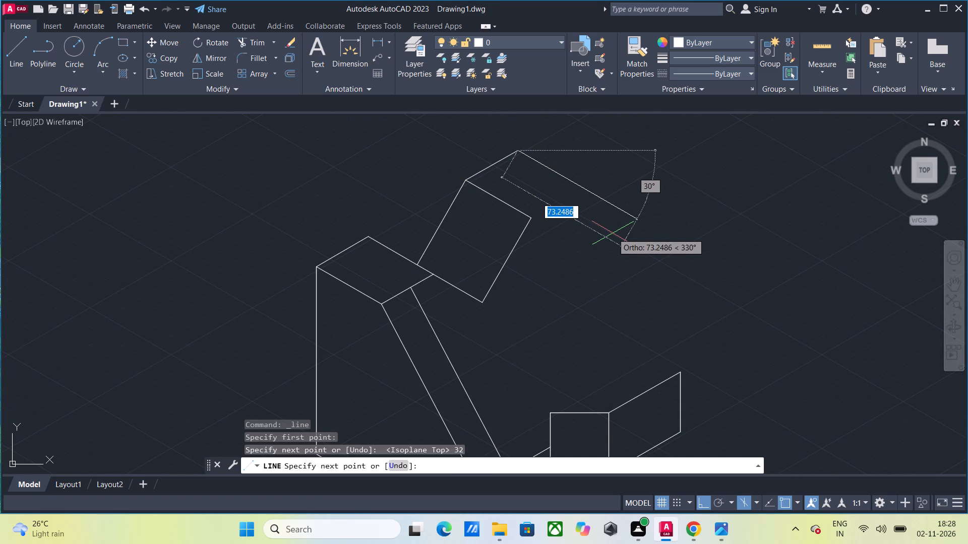
type("40")
key("Return")
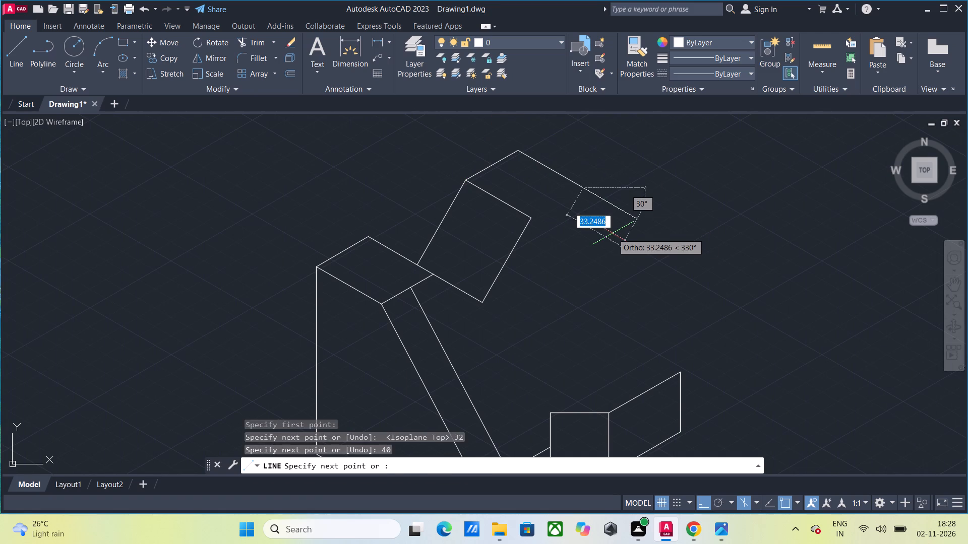
left_click(532, 221)
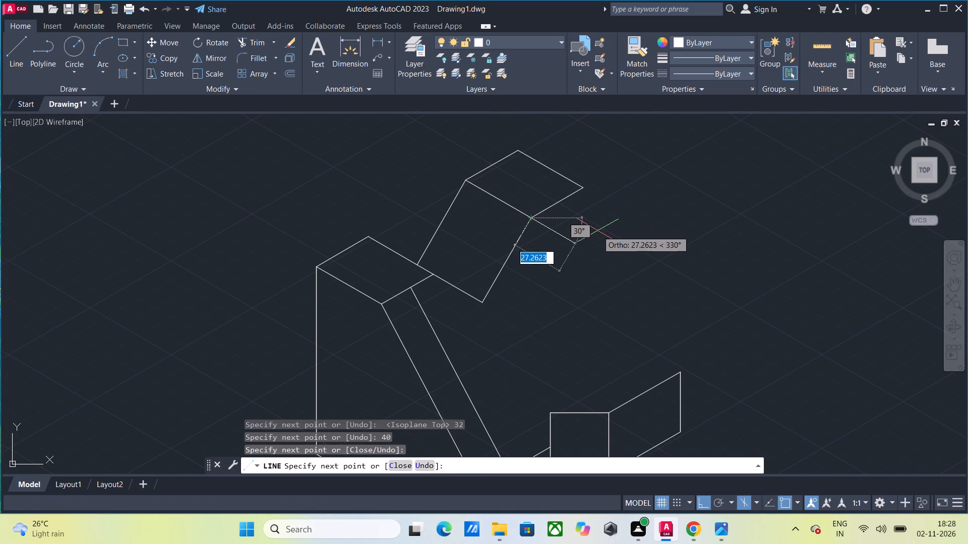
key("Escape")
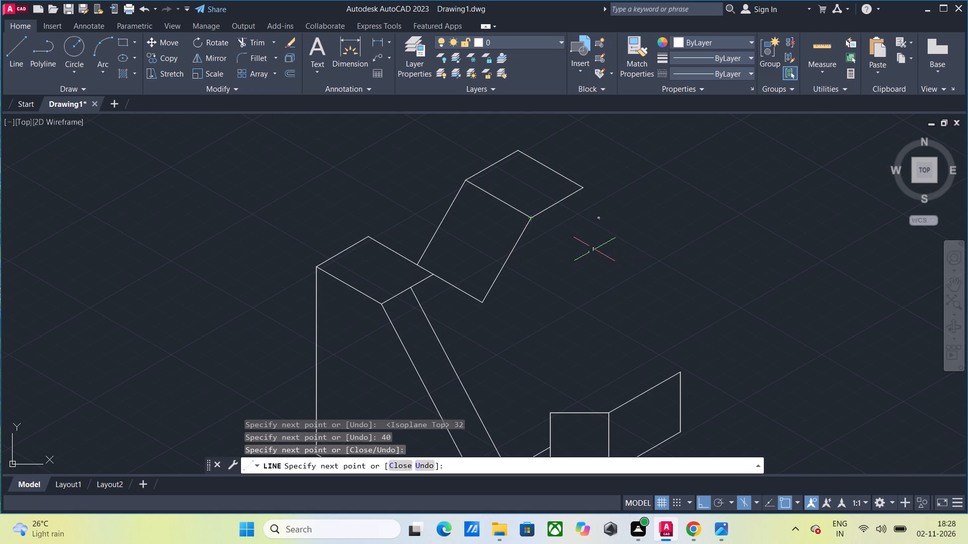
Draw a sloped line from the second top face's right corner to the upper far corner of the right end face.
key("Return")
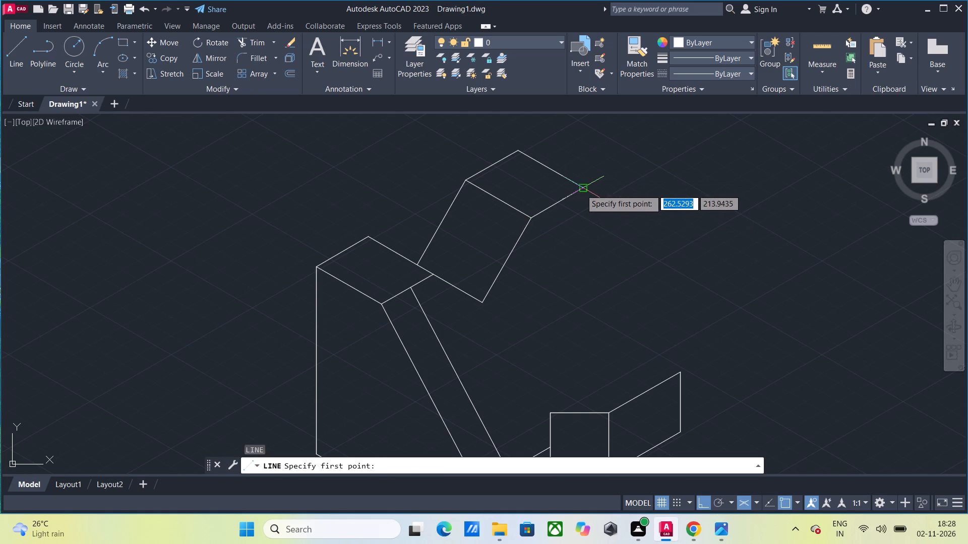
left_click(581, 189)
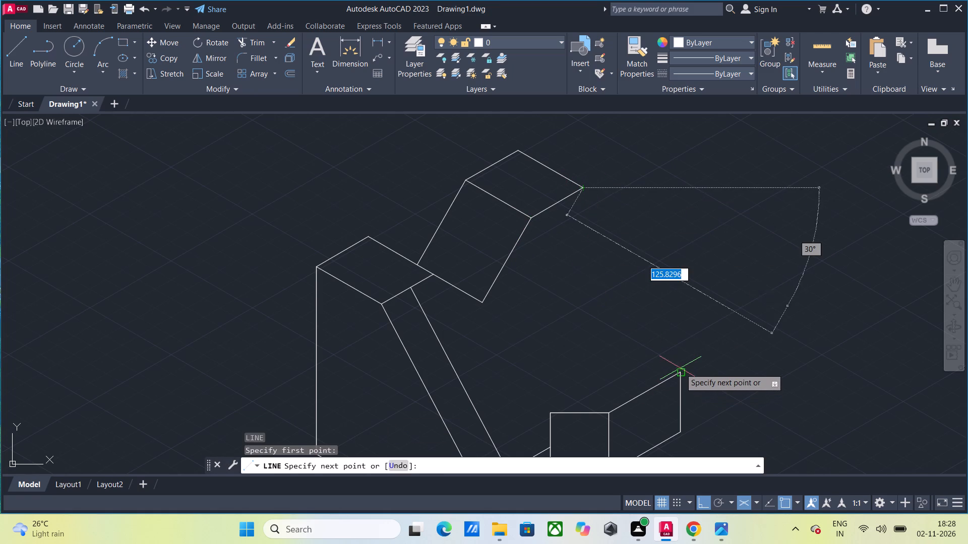
left_click(679, 374)
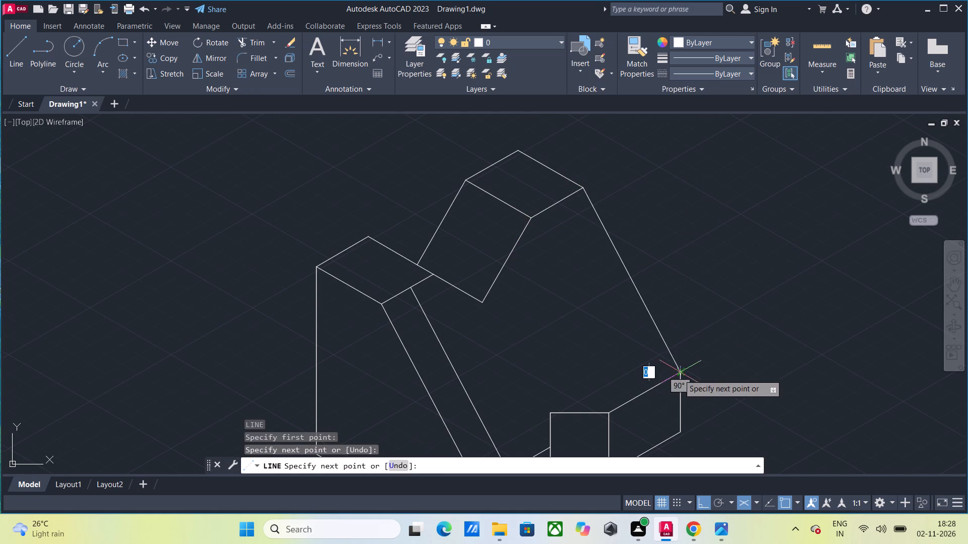
key("Escape")
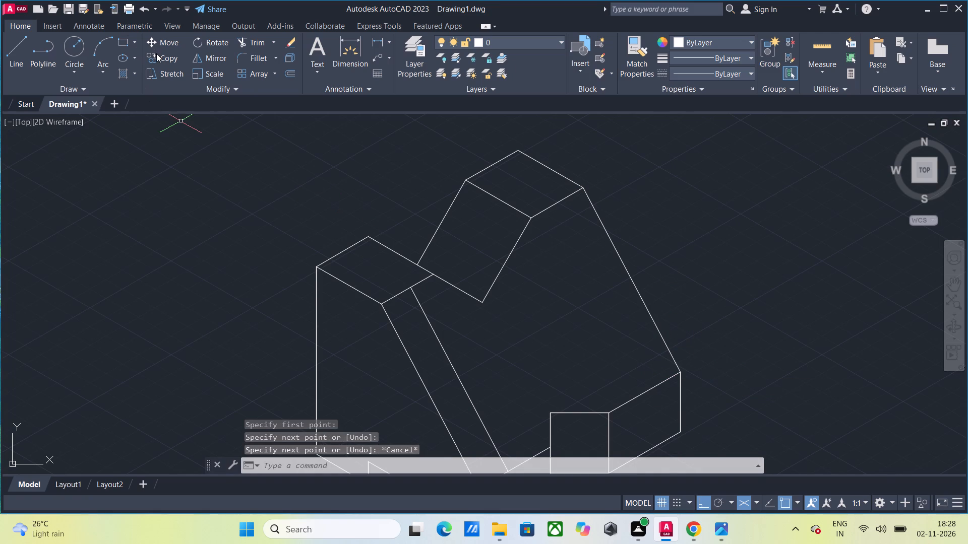
Copy that sloped line 18 units along 210°, following the front edge of the second top face.
left_click(169, 56)
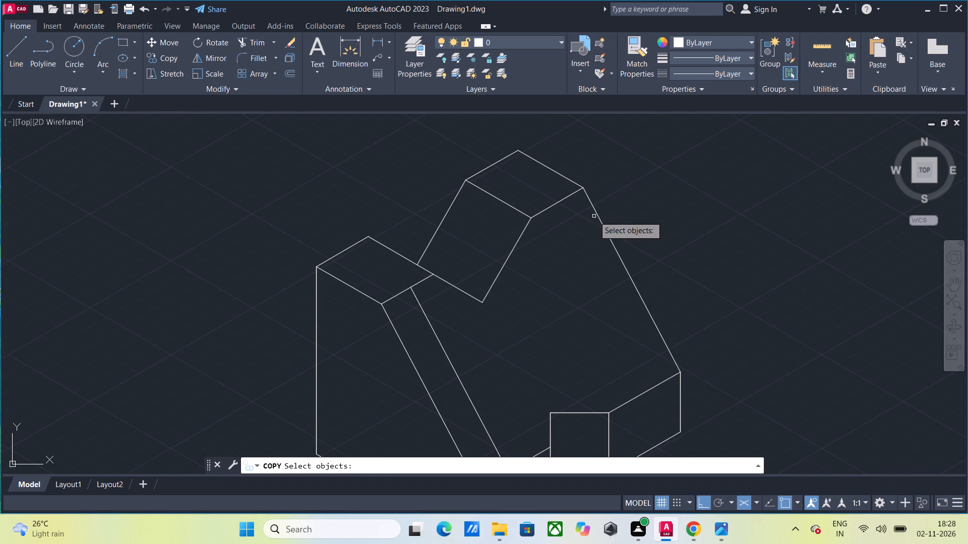
left_click(598, 217)
key("Return")
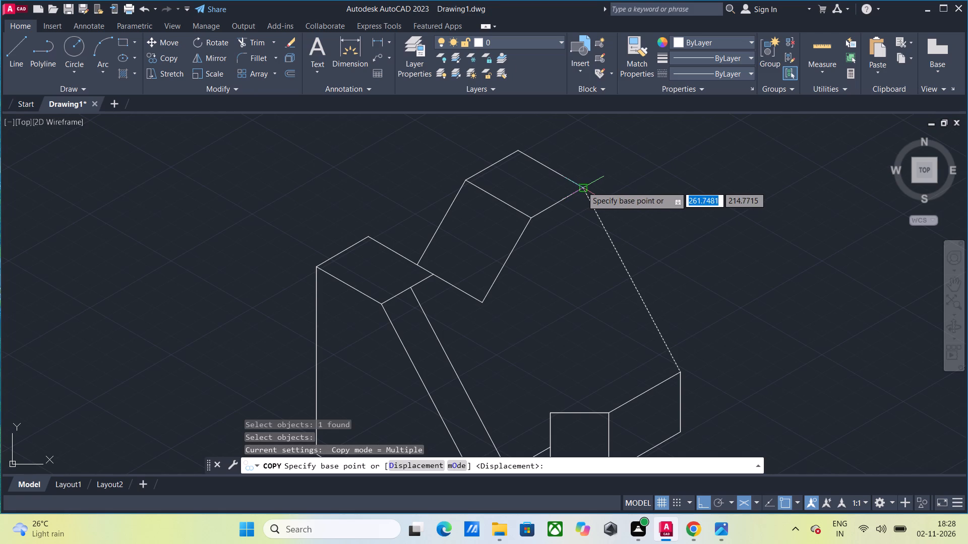
left_click(582, 186)
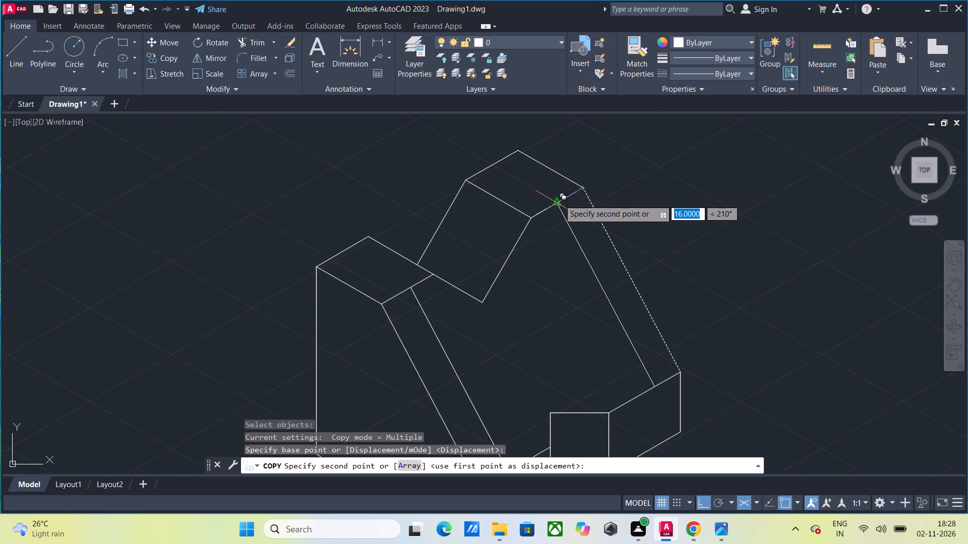
type("18")
key("Return")
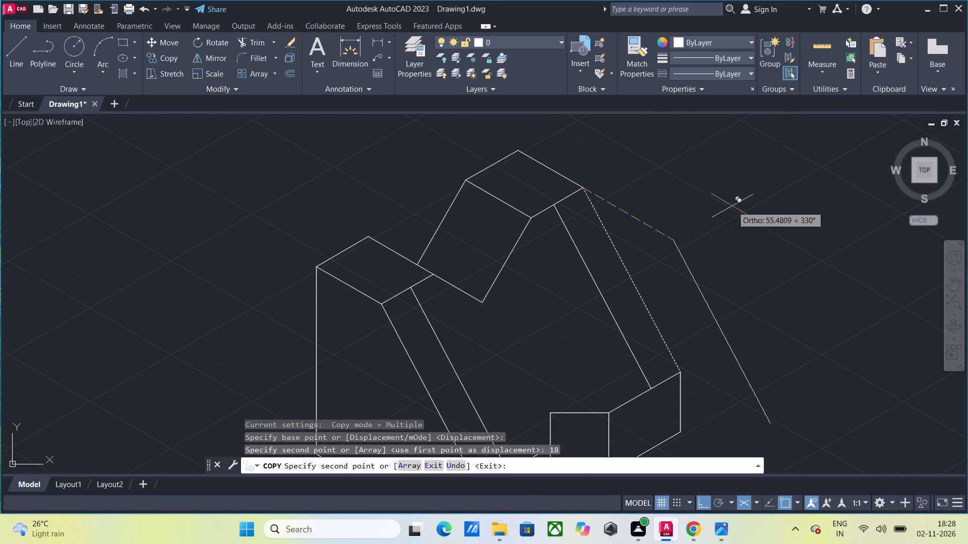
key("Escape")
Draw a vertical line straight down from the copied sloped line's upper end, stopping a little above the small square face.
scroll(731, 206, "down", 1)
middle_click_drag(731, 206, 701, 167)
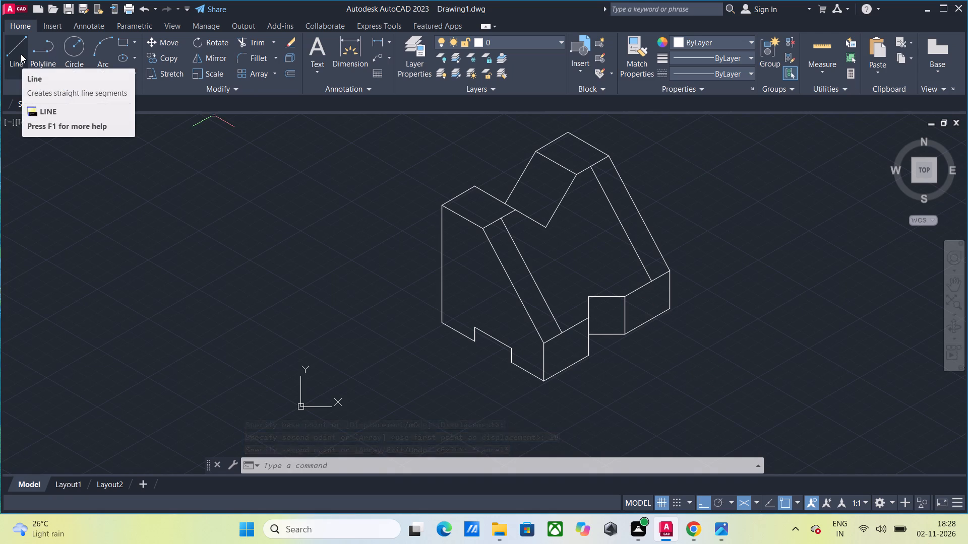
left_click(14, 40)
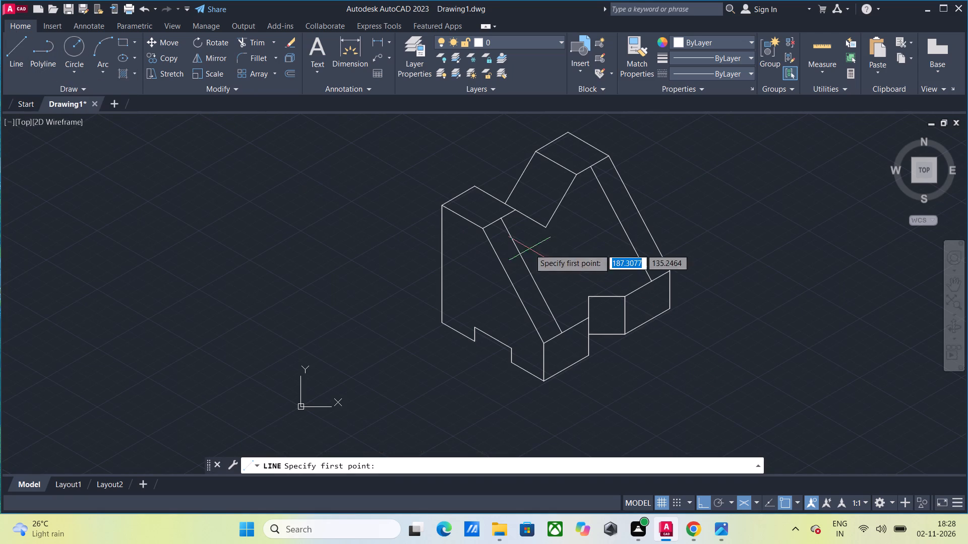
left_click(587, 167)
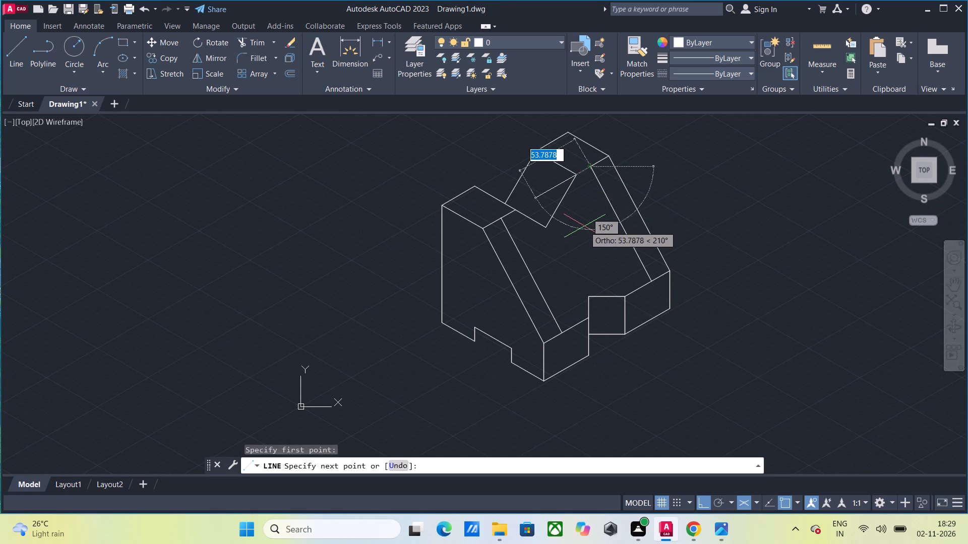
key("F5")
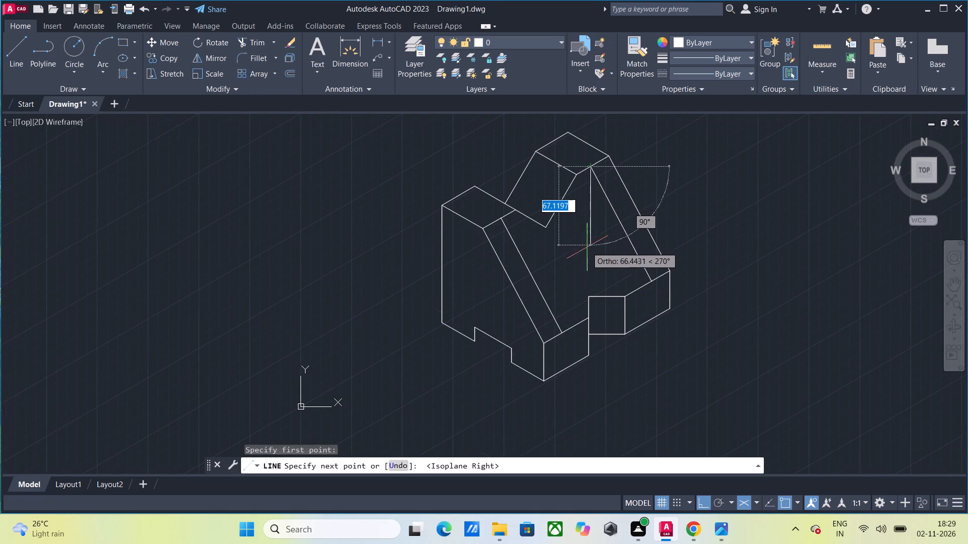
left_click(587, 274)
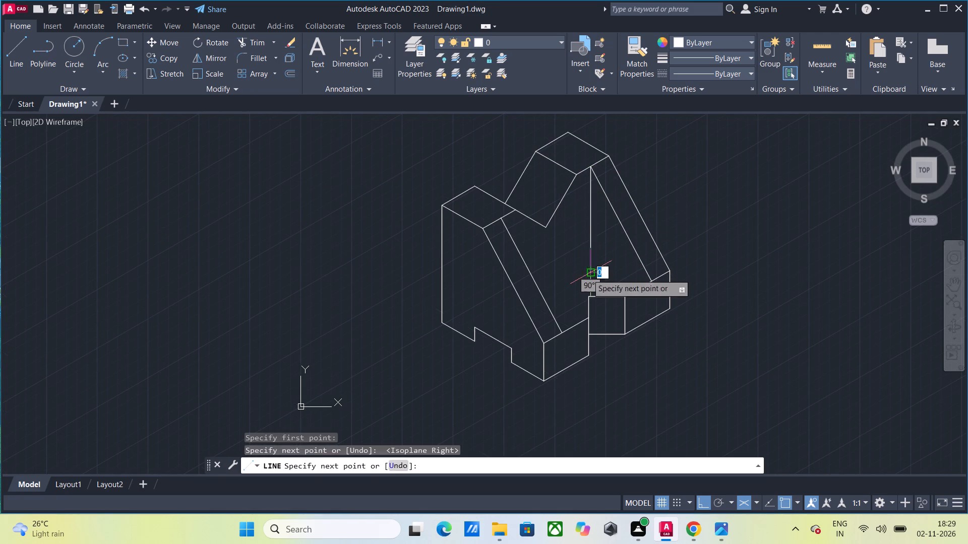
key("Escape")
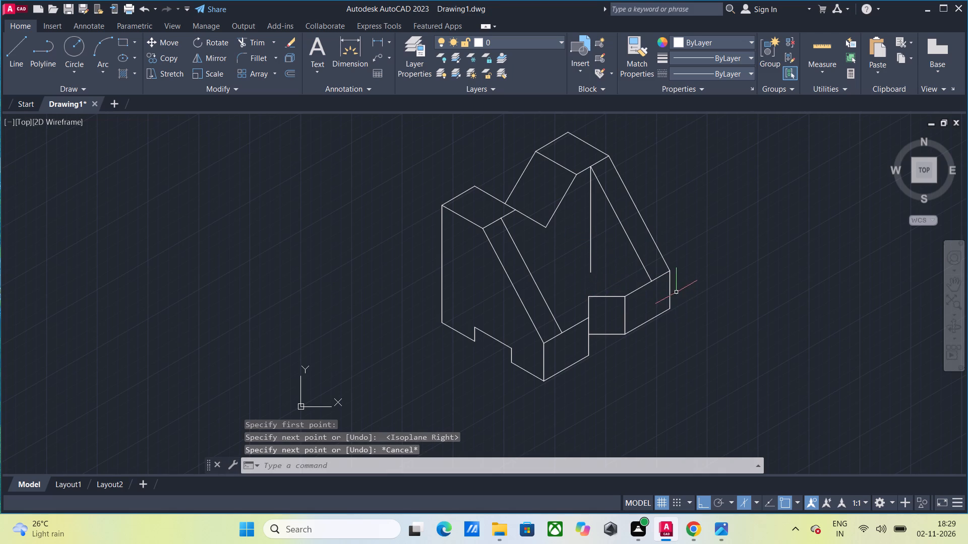
Draw a line along 150° from the copied sloped line's lower end past the vertical line, and trim both overshoots at their crossing.
key("Return")
left_click(653, 281)
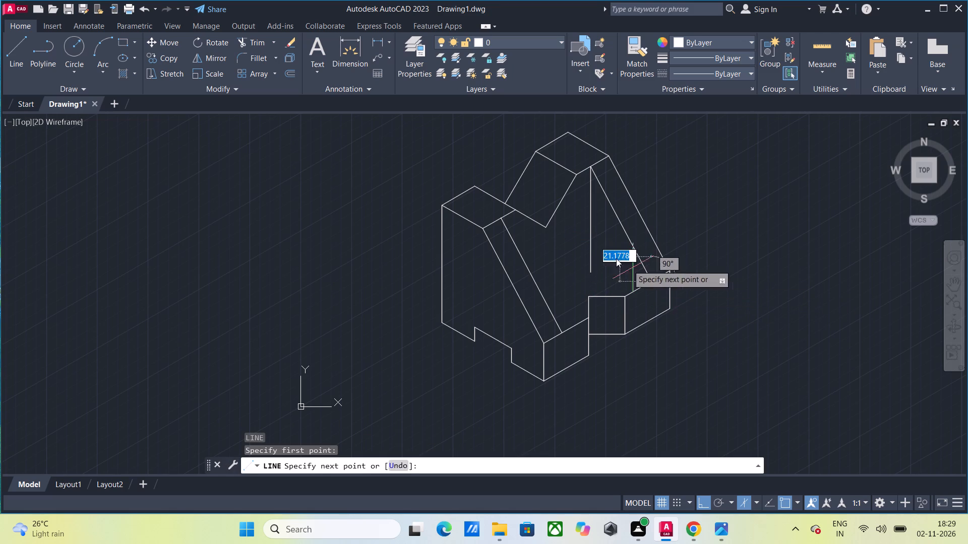
key("F5")
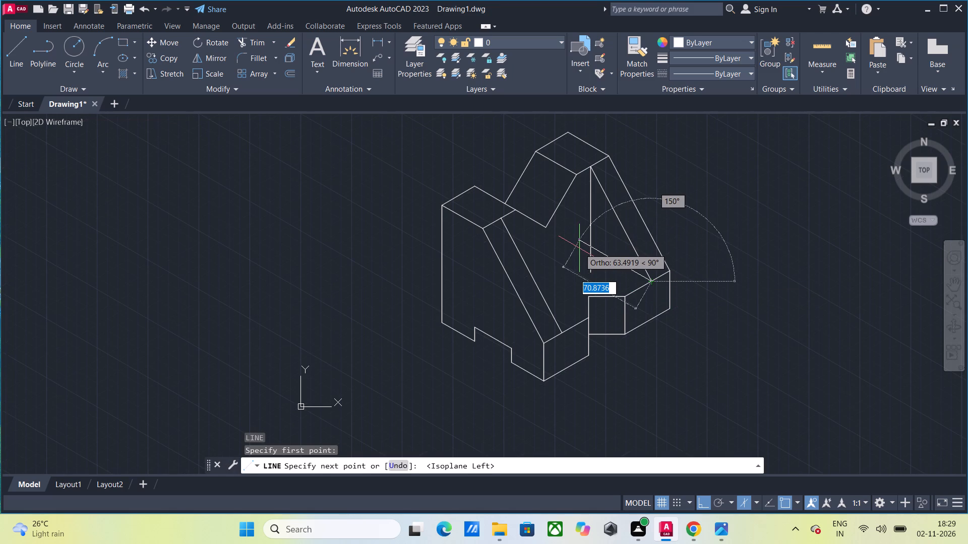
left_click(577, 241)
key("Escape")
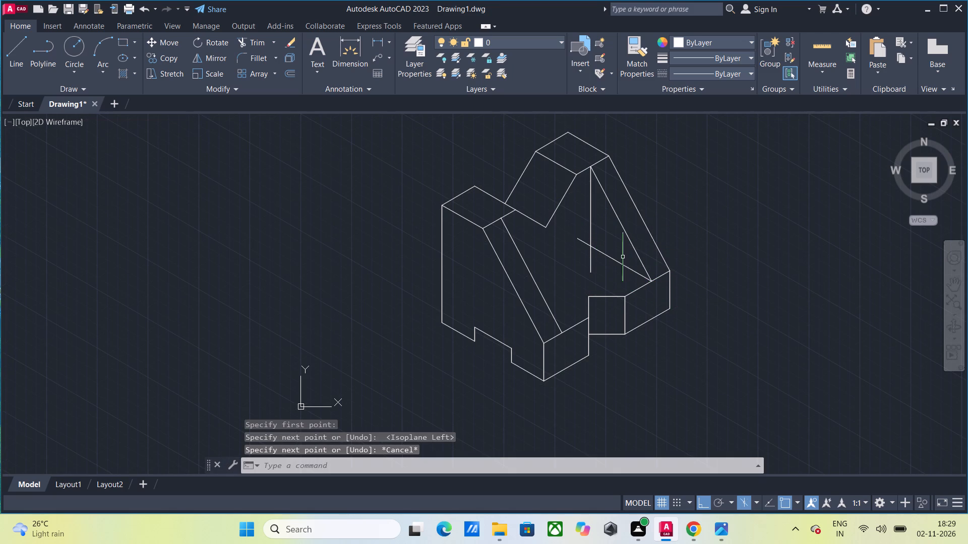
left_click(250, 38)
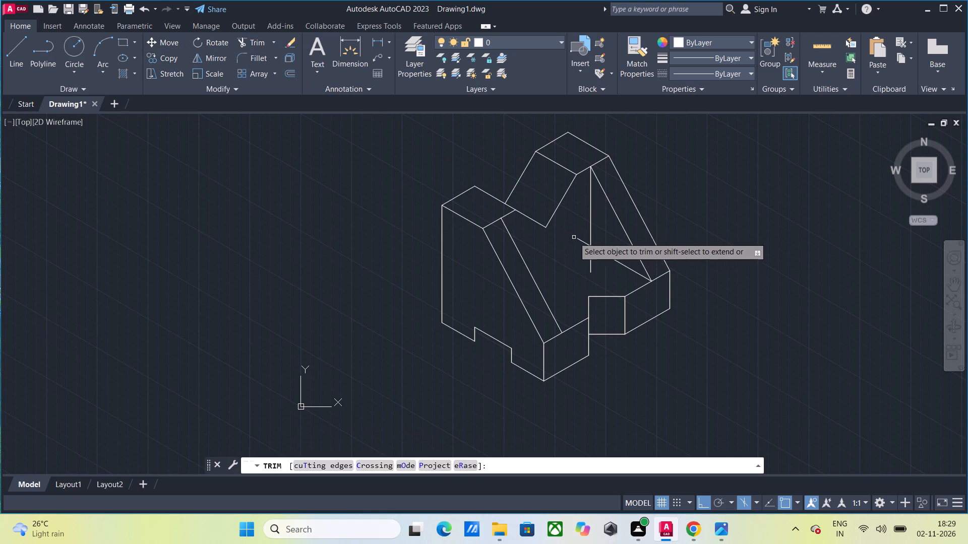
left_click(578, 237)
left_click(592, 266)
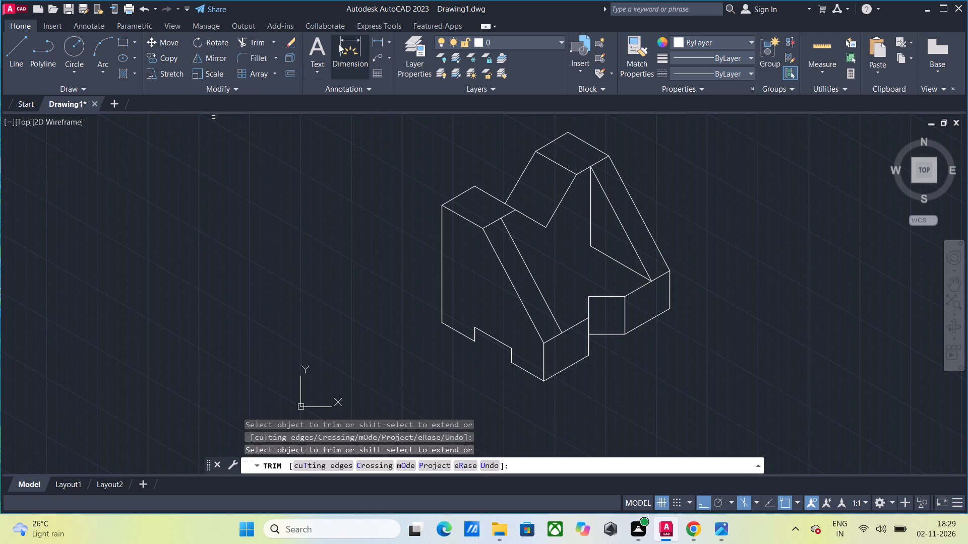
Draw a line along 210° from that inner corner across the first slope's inner edge, and trim off the part beyond it.
left_click(26, 40)
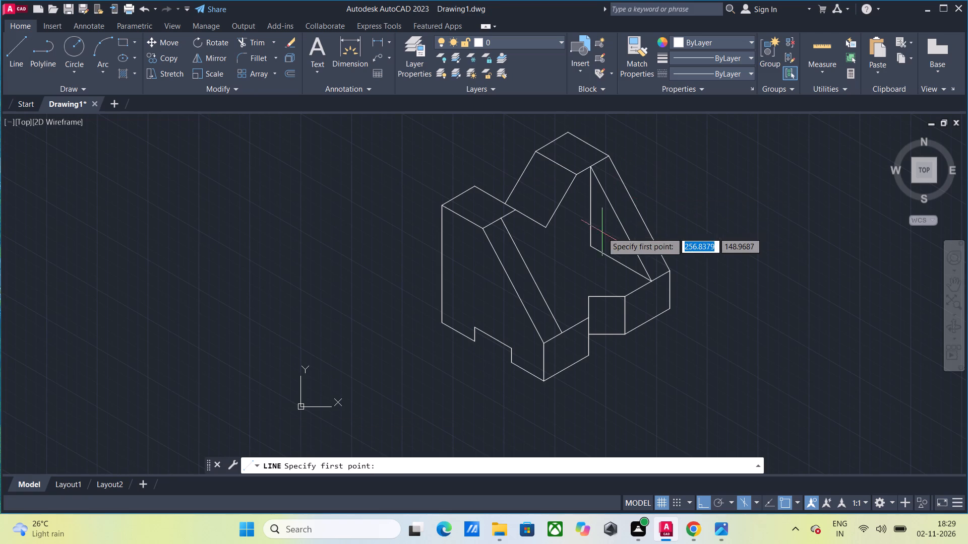
left_click(589, 245)
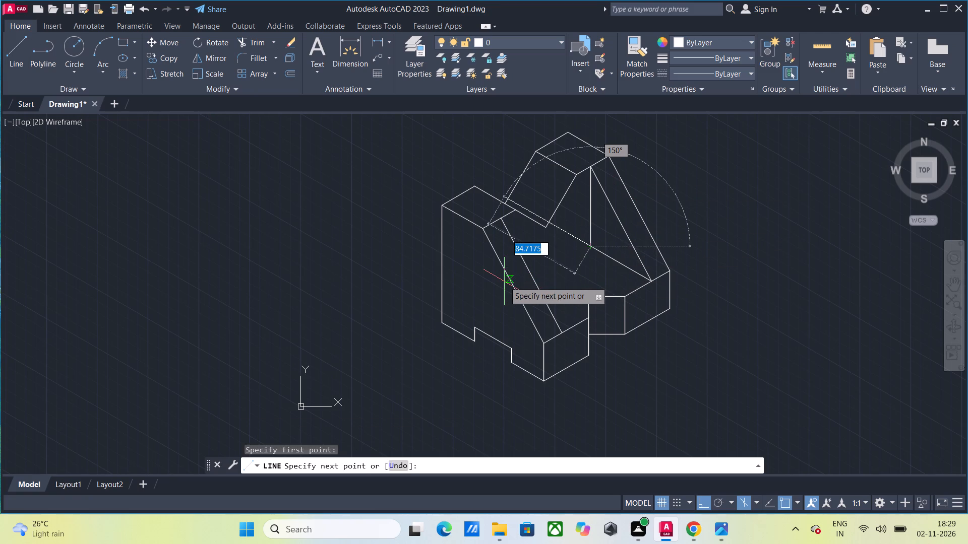
key("F5")
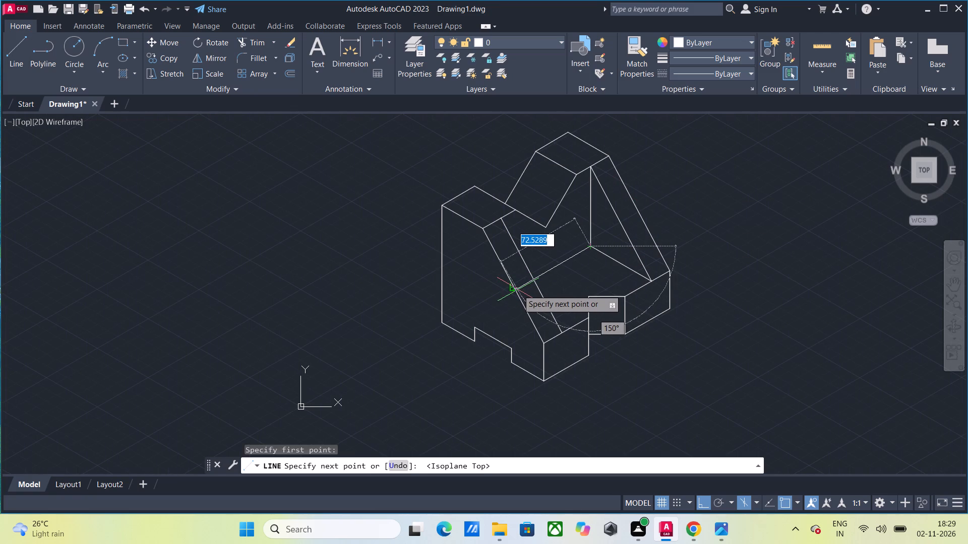
left_click(523, 285)
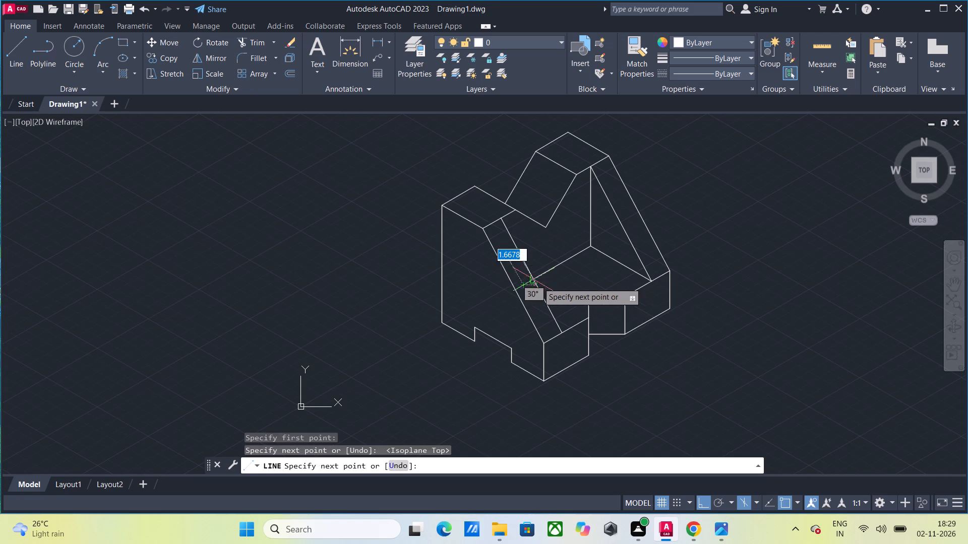
key("Escape")
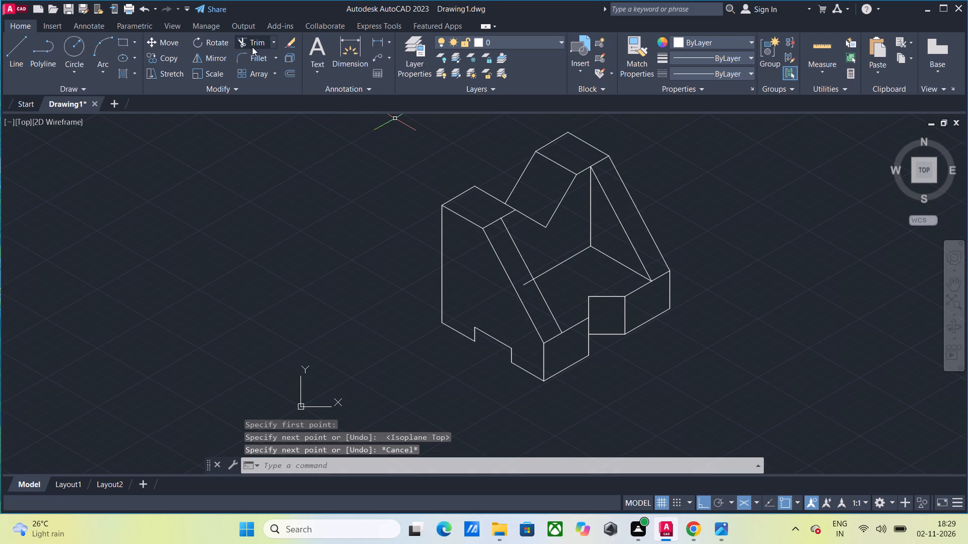
left_click(252, 47)
left_click(525, 284)
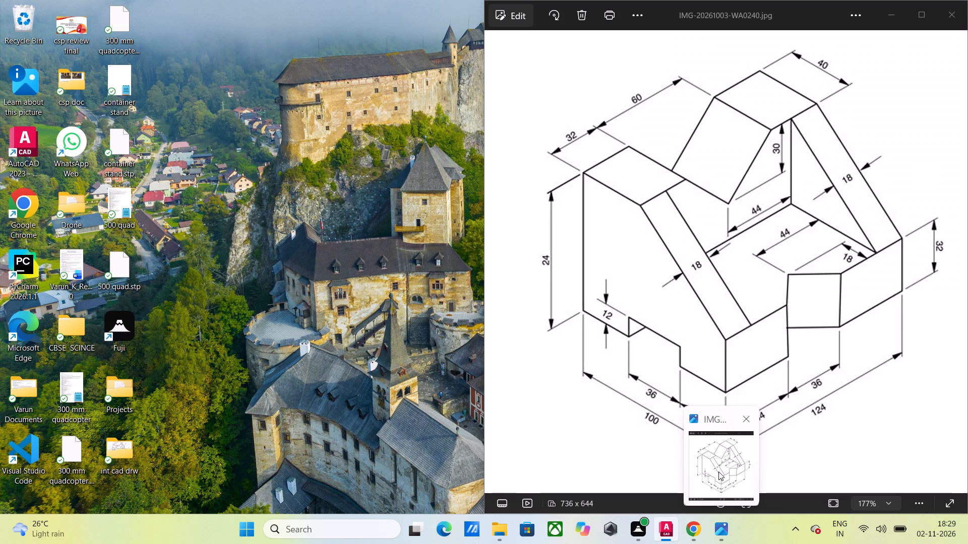
Start the Aligned dimension command and set the current object colour to Green.
middle_click_drag(315, 208, 278, 209)
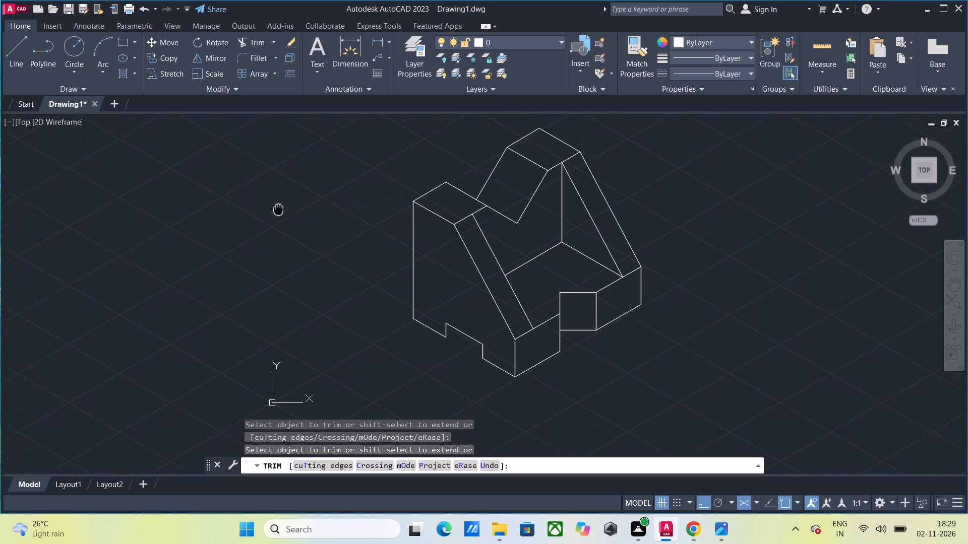
middle_click_drag(278, 209, 253, 225)
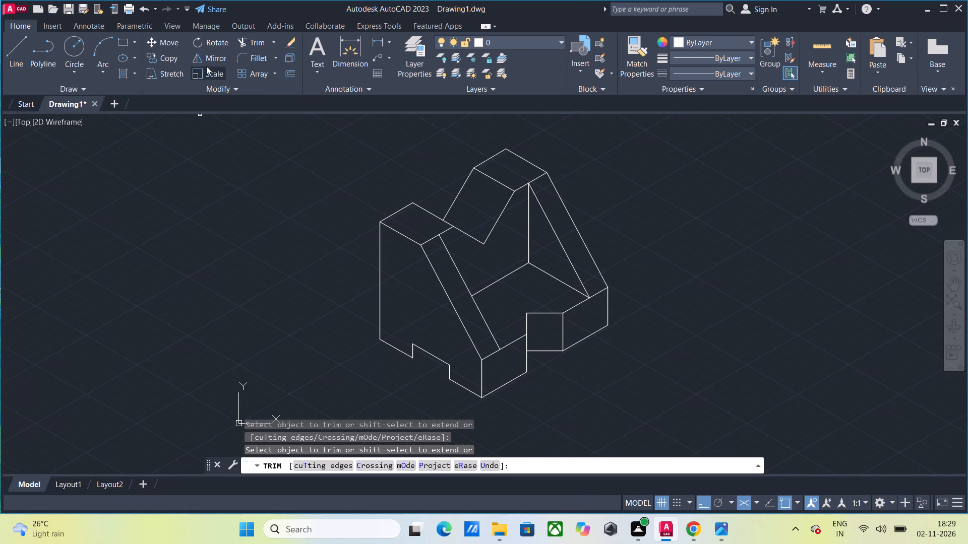
left_click(389, 43)
left_click(395, 87)
left_click(718, 46)
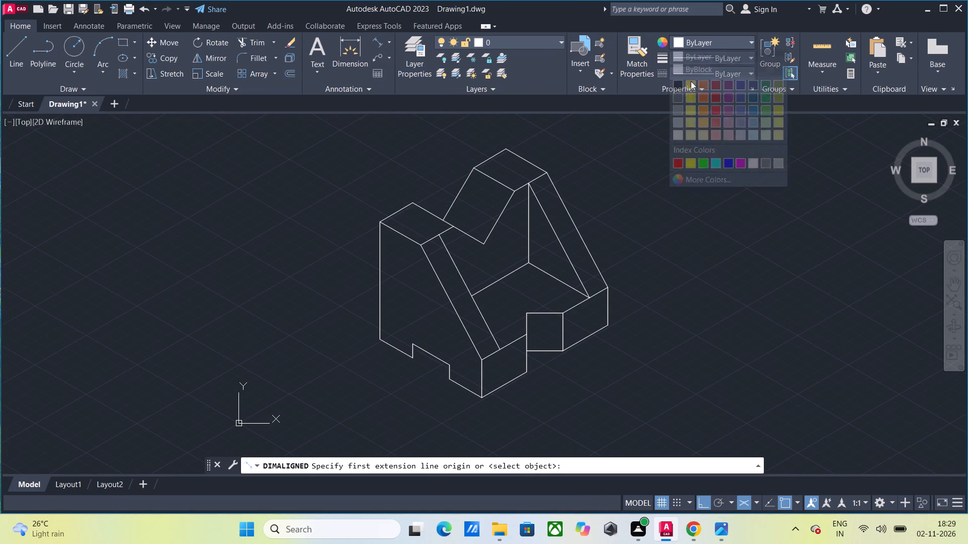
left_click(703, 168)
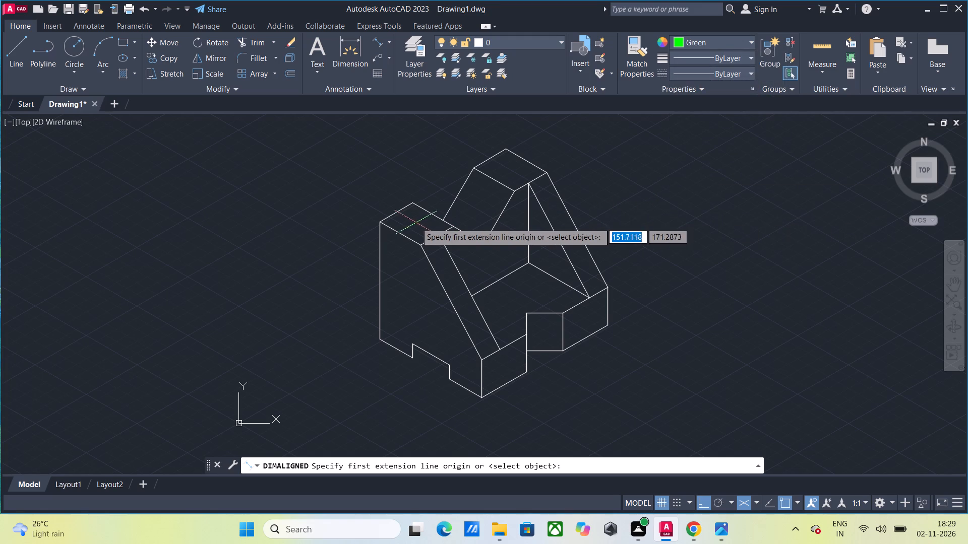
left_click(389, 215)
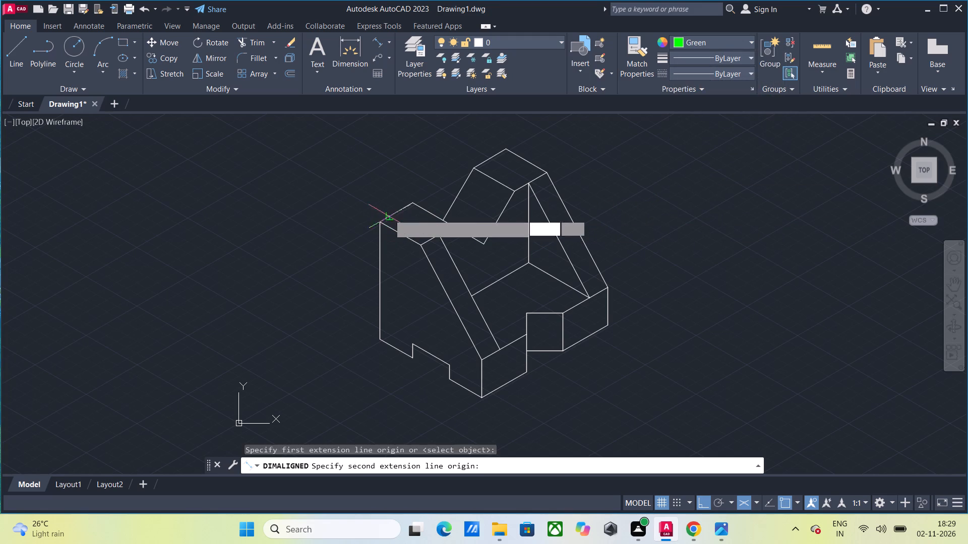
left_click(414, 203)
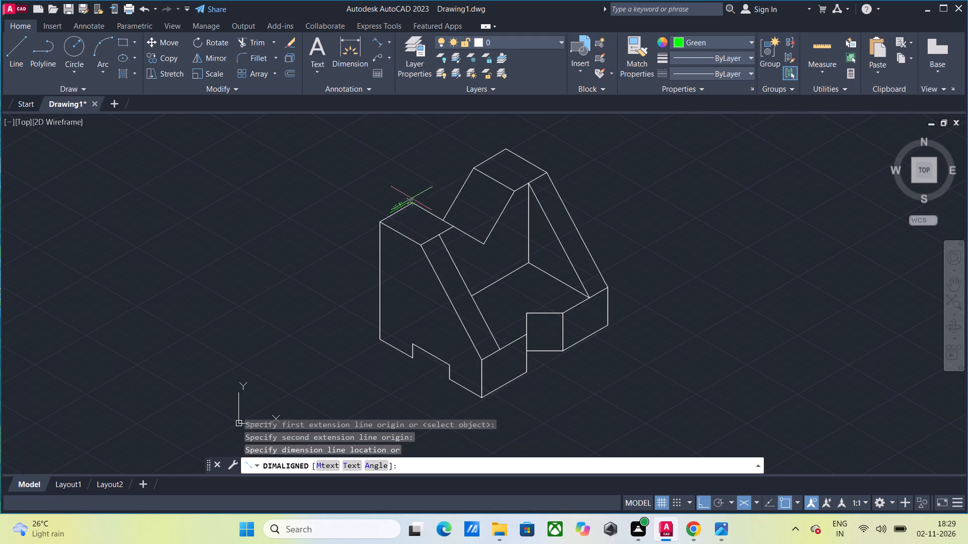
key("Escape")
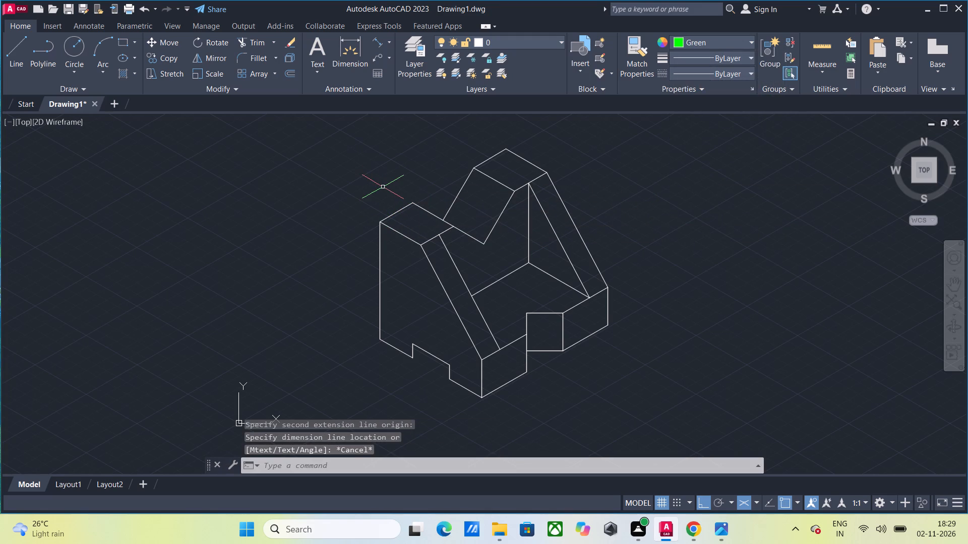
Add an aligned dimension to the first top face's outer edge between its left and back corners, placed above the block.
key("Return")
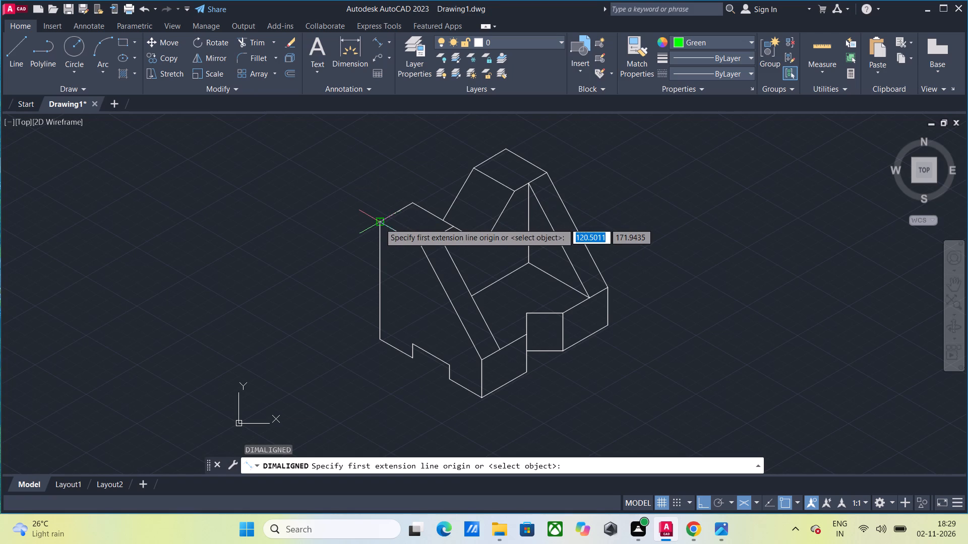
left_click(380, 223)
left_click(415, 201)
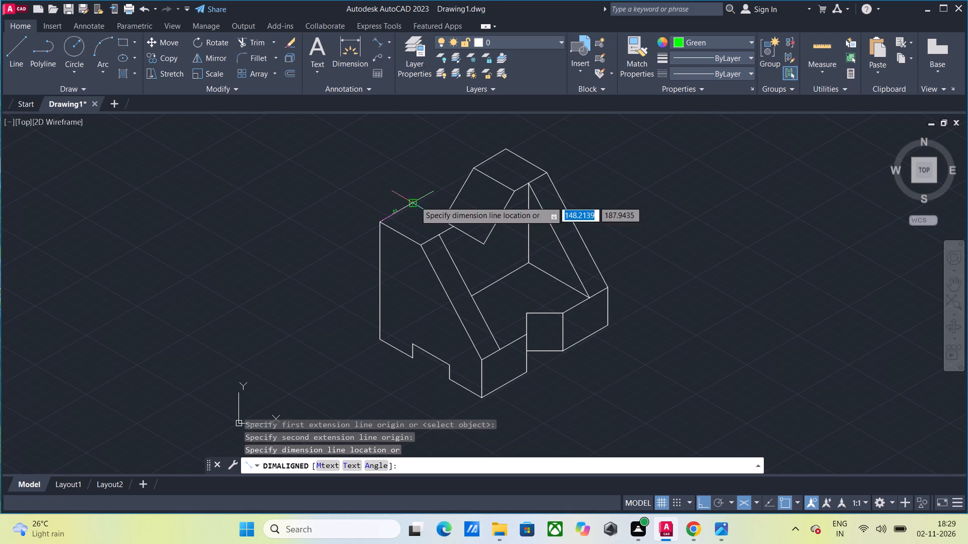
scroll(395, 184, "up", 4)
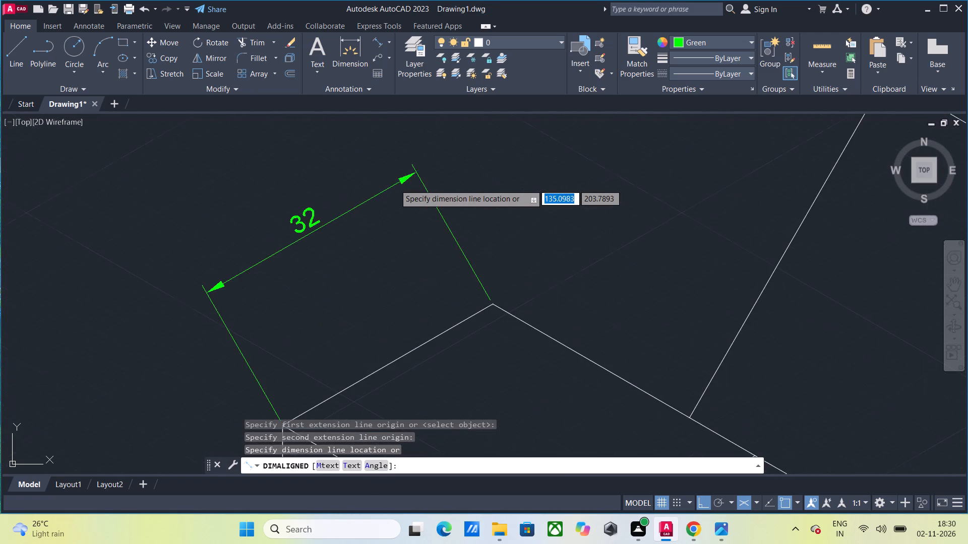
scroll(395, 184, "down", 3)
middle_click(395, 184)
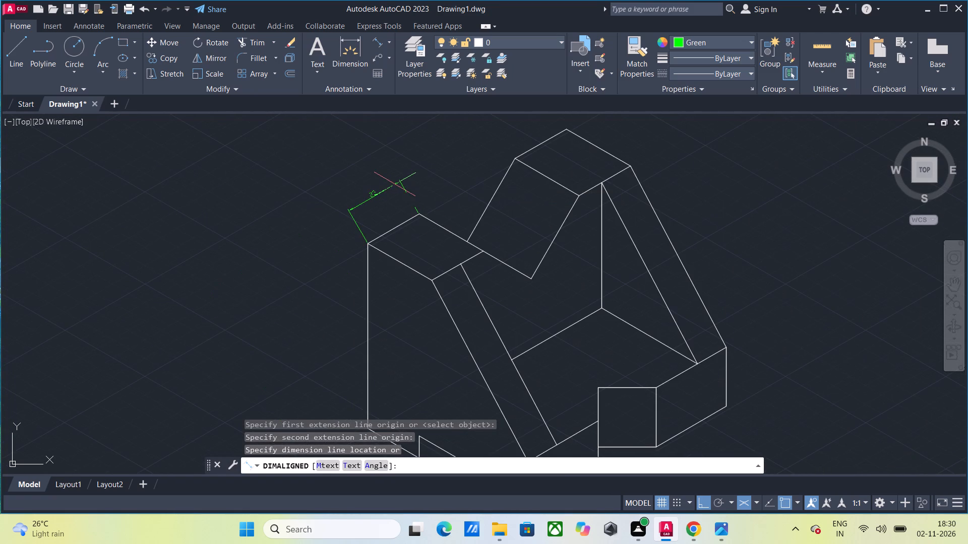
left_click(396, 187)
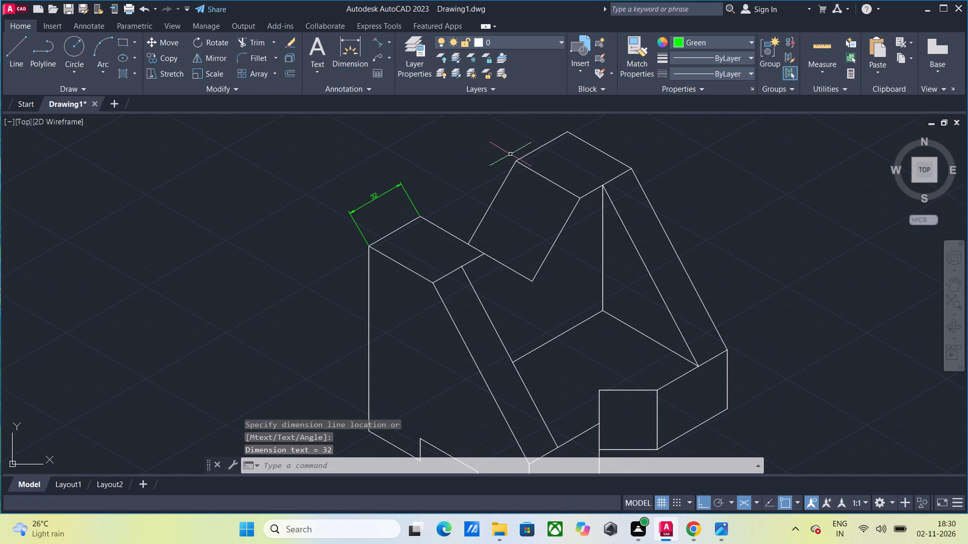
Add an aligned dimension to the second top face's back edge between its back and right corners, placed outside the block.
key("Return")
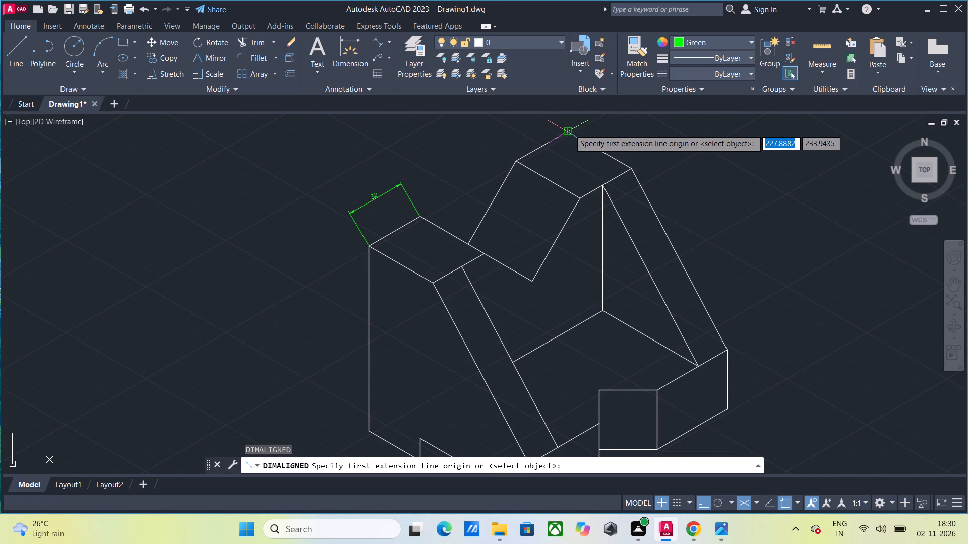
left_click(569, 129)
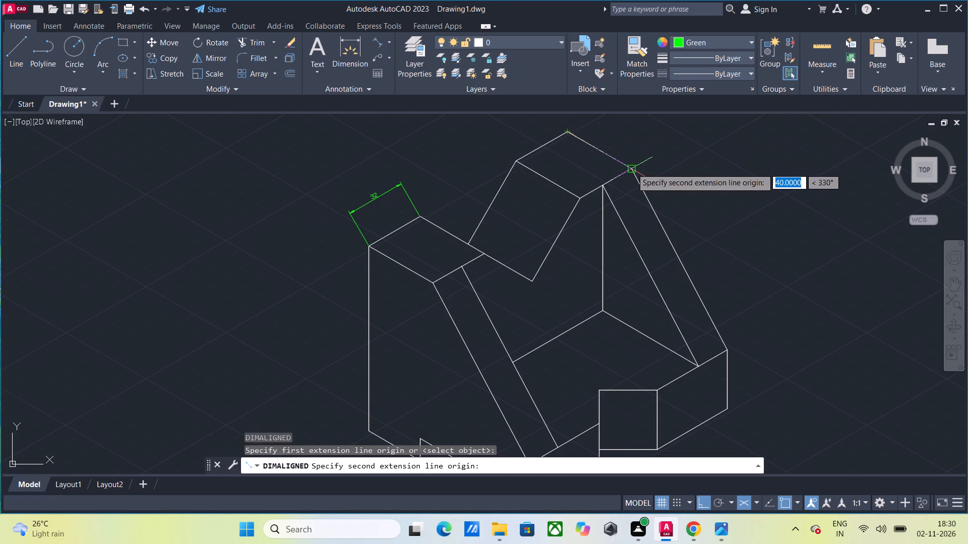
left_click(632, 168)
left_click(653, 144)
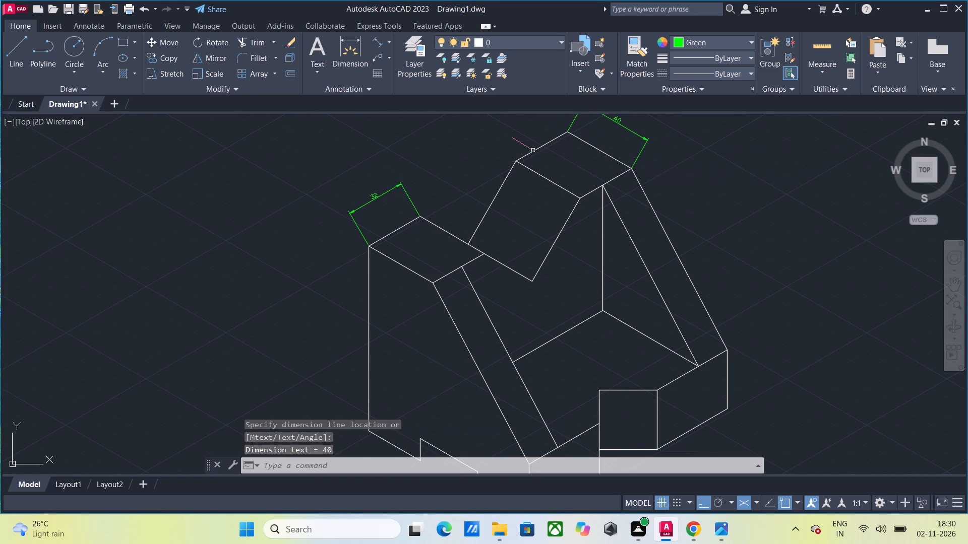
Add an aligned dimension to the block's tall left vertical edge, placed outside the block.
key("Return")
left_click(370, 248)
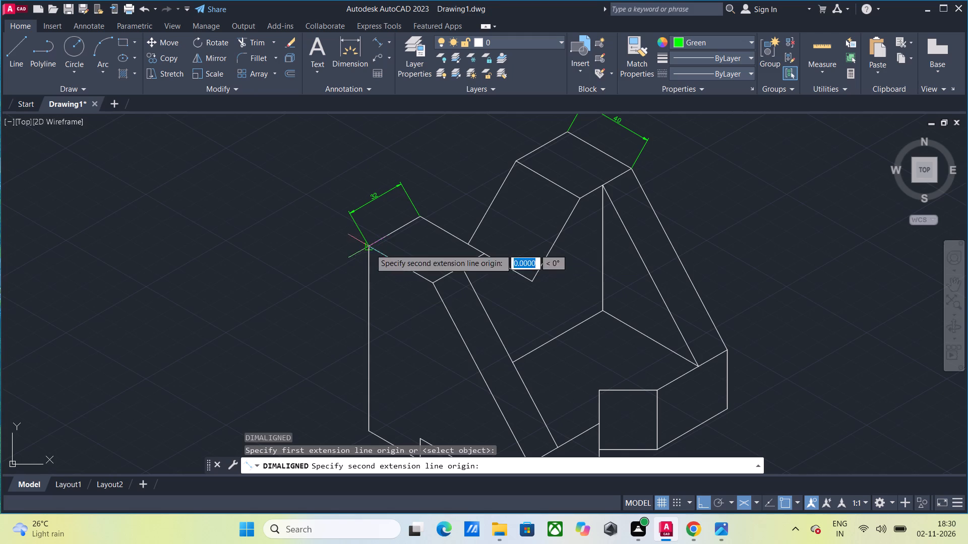
left_click_drag(368, 429, 364, 425)
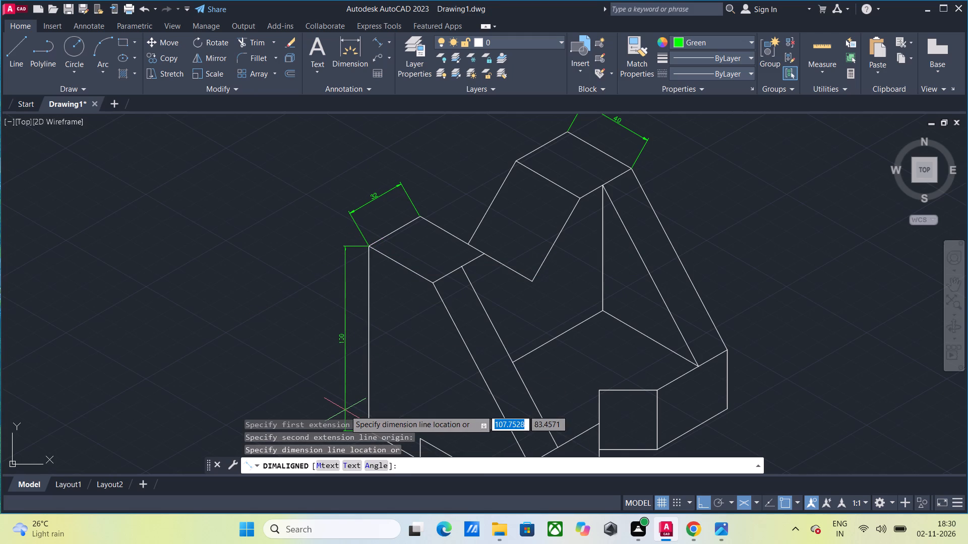
left_click(329, 402)
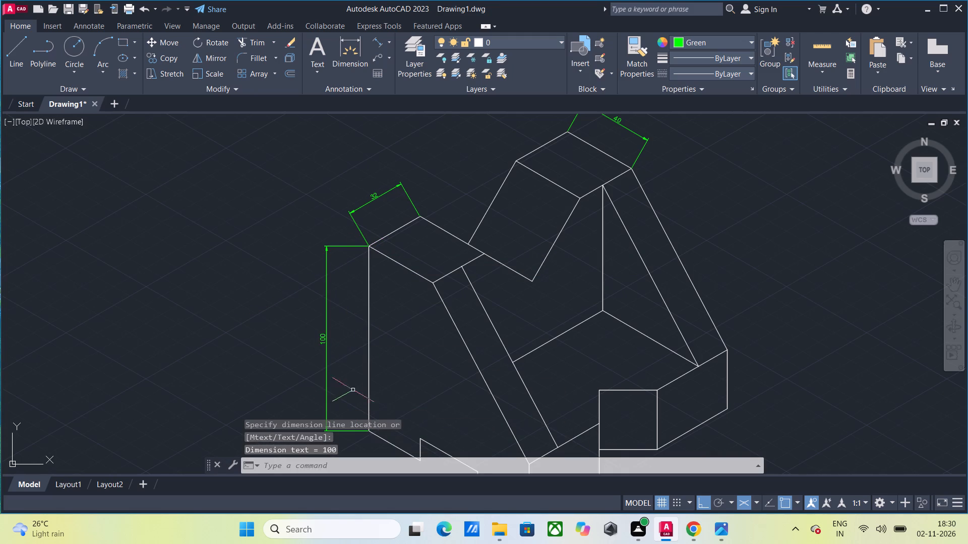
Add an aligned dimension to the width of the front sloped strip at its lower end, placed across the strip.
middle_click_drag(408, 370, 371, 299)
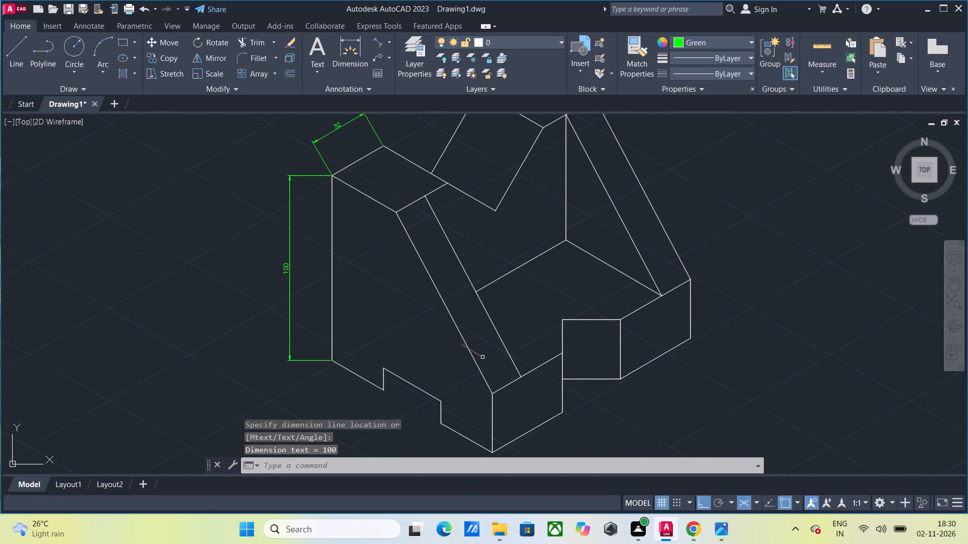
key("Return")
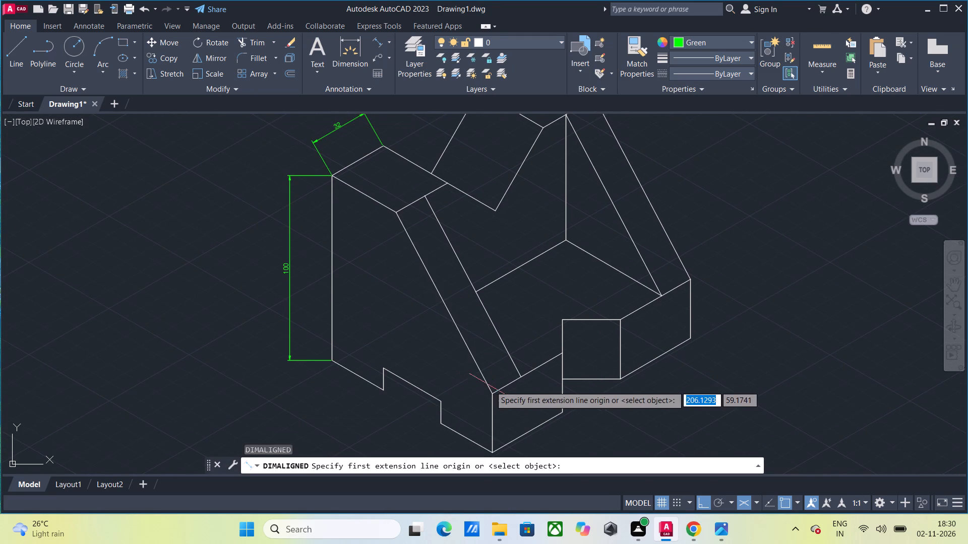
left_click(495, 393)
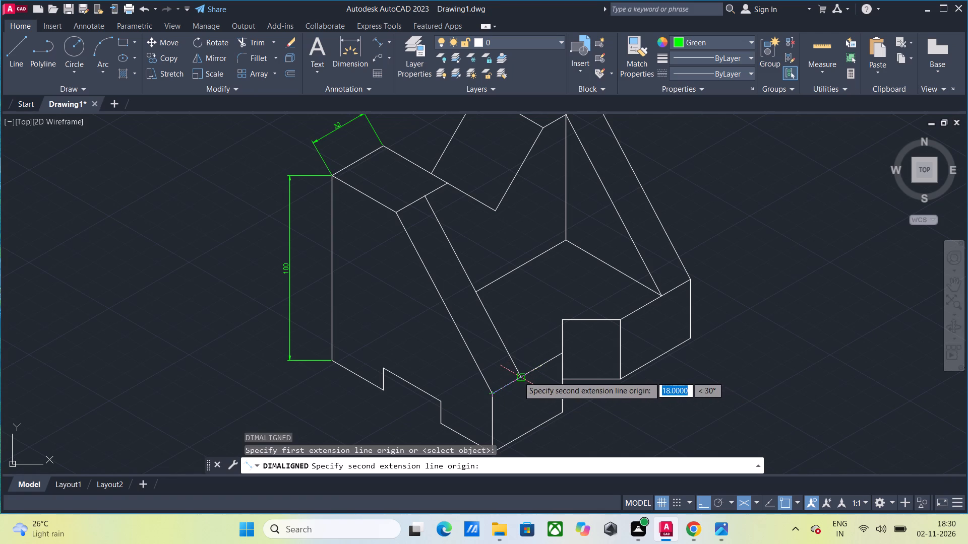
left_click(518, 376)
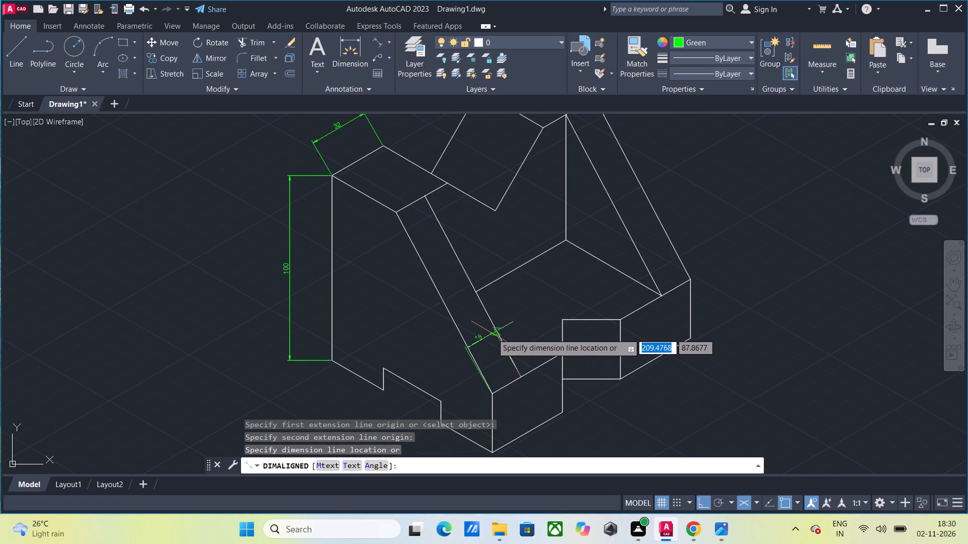
left_click(492, 333)
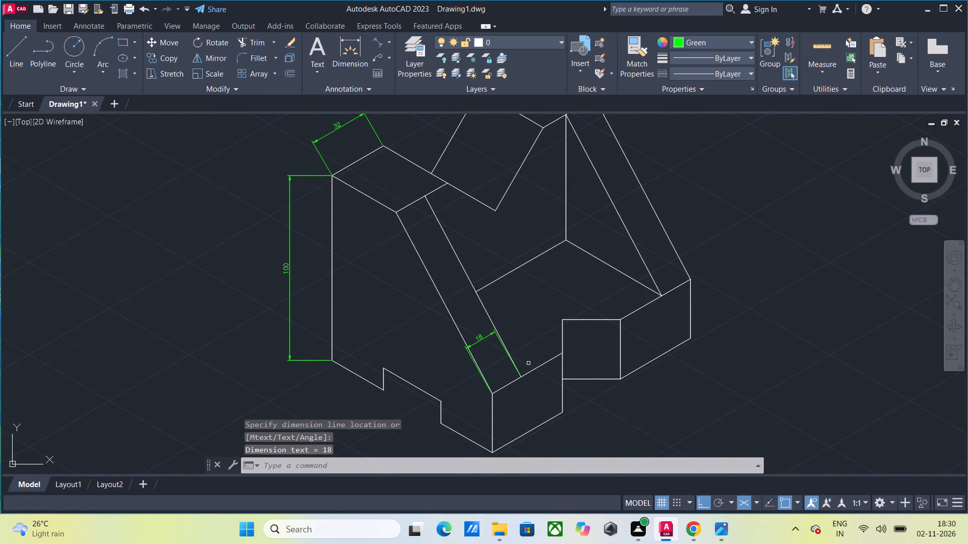
Add an aligned dimension to the lower-left base edge from the block's left bottom corner to the notch, placed below the block.
key("Return")
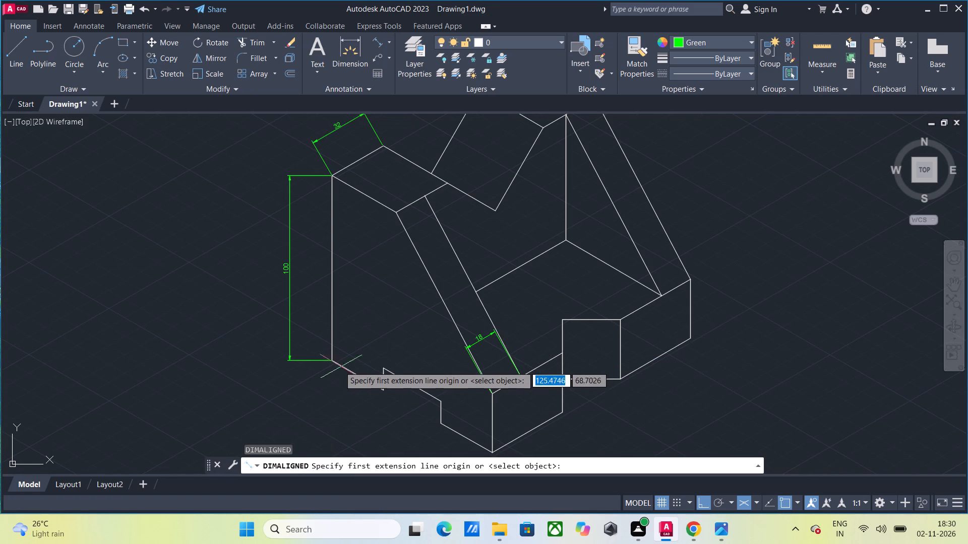
left_click(328, 362)
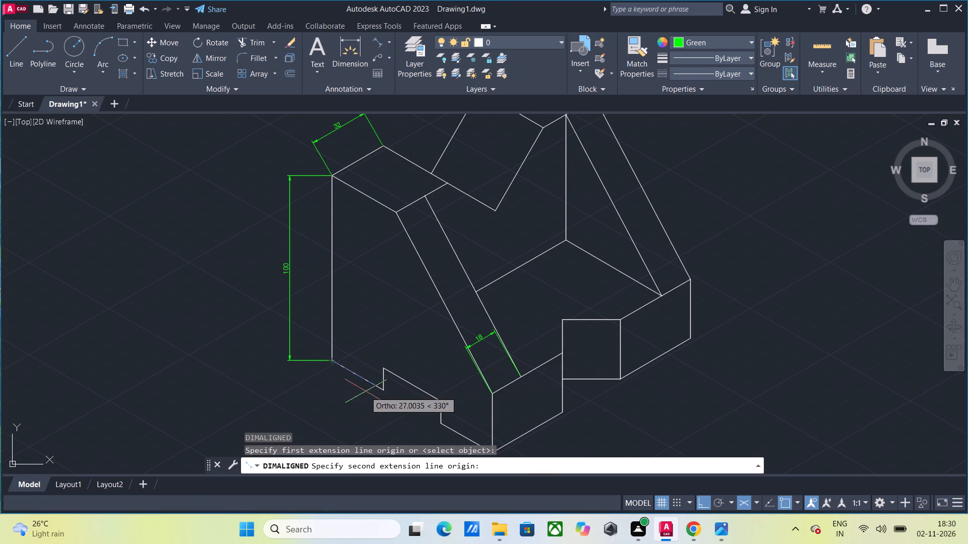
left_click(381, 389)
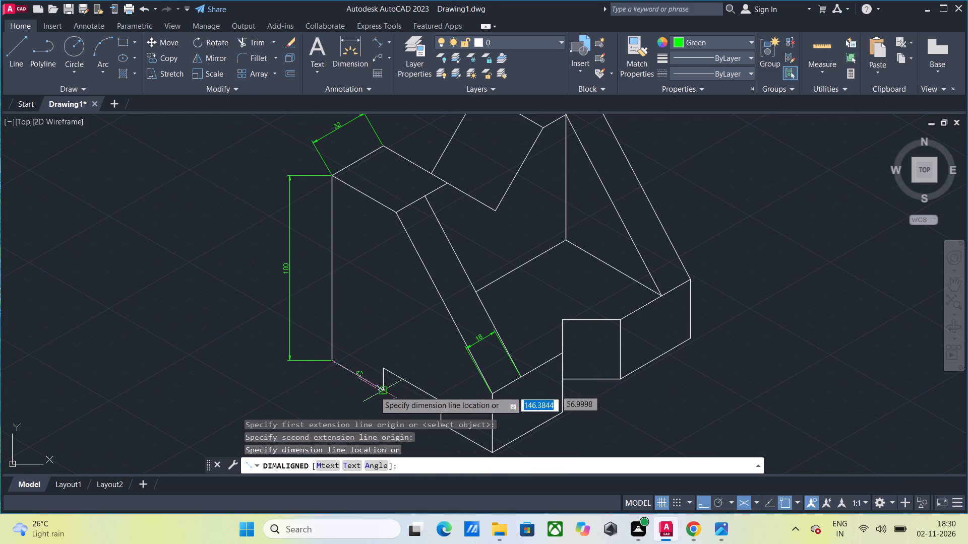
left_click(346, 399)
Add an aligned dimension to the height of the bottom notch at its left vertical edge, placed left of that edge.
key("Return")
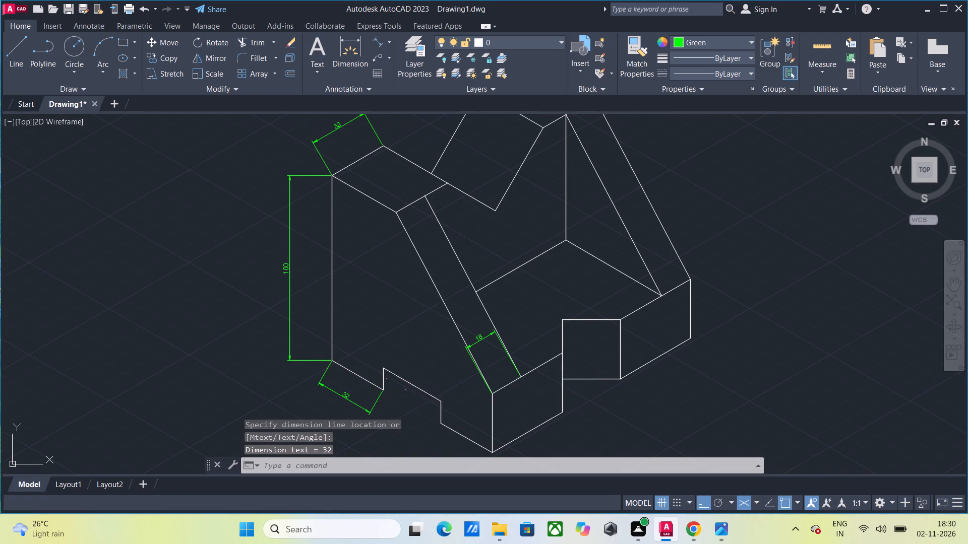
left_click(379, 392)
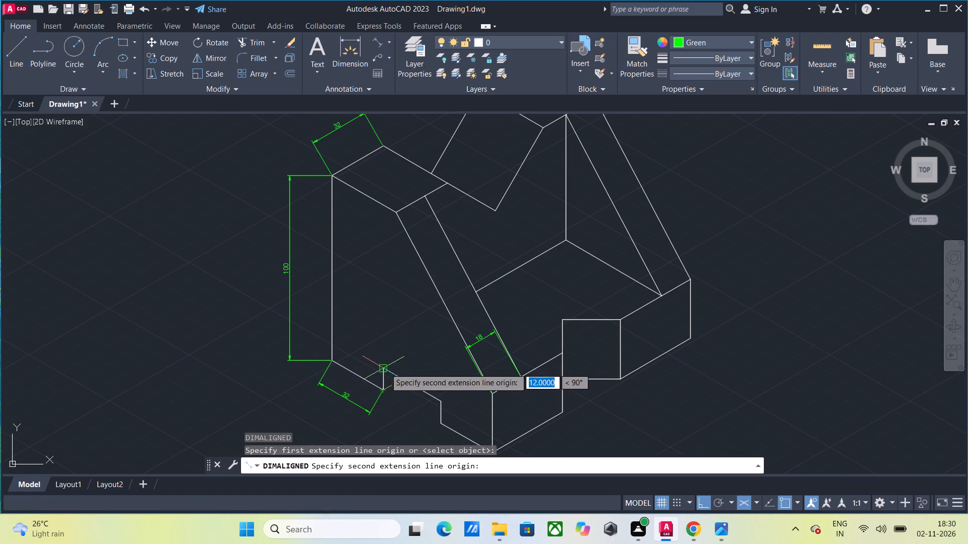
left_click(385, 368)
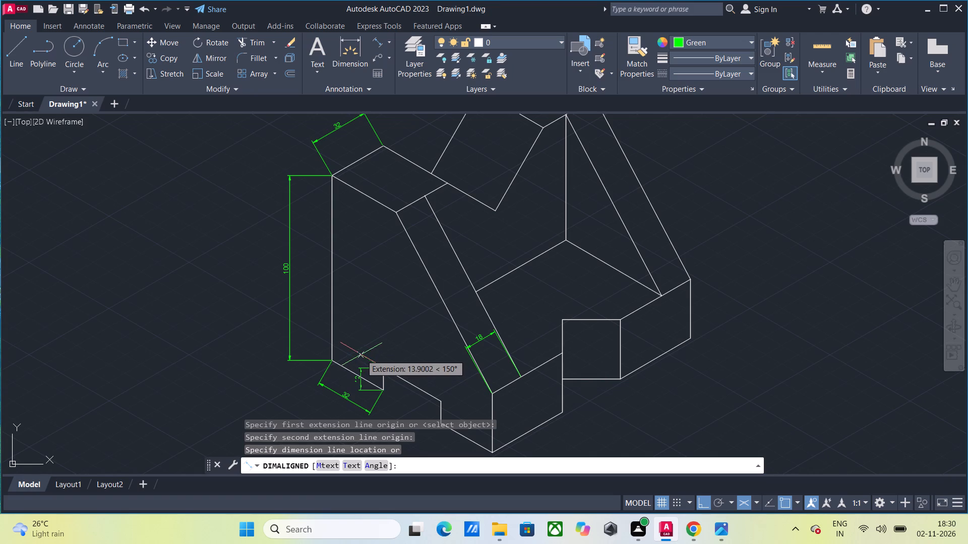
left_click(360, 354)
Add an aligned dimension across the bottom notch's opening between its two lower corners, placed in line with the base edge dimension beside it.
key("Return")
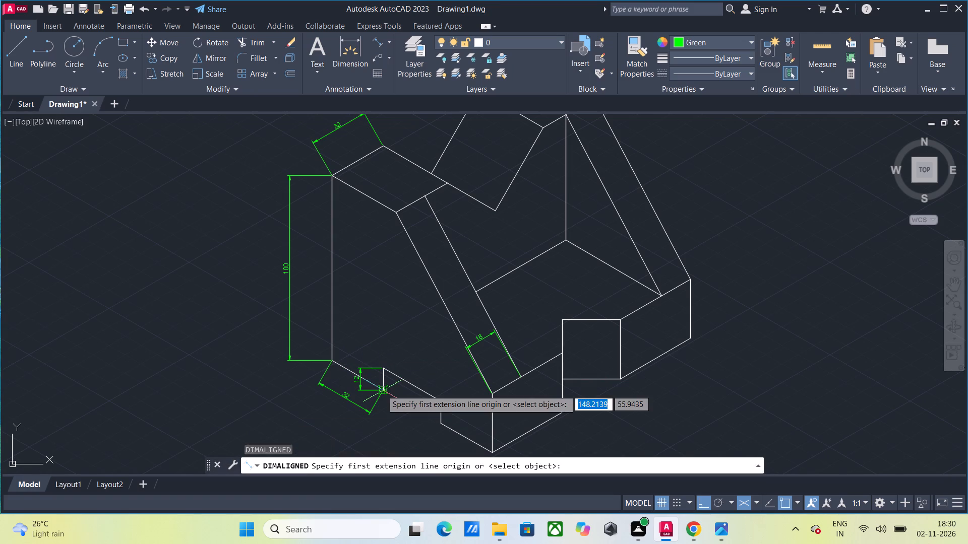
left_click(382, 390)
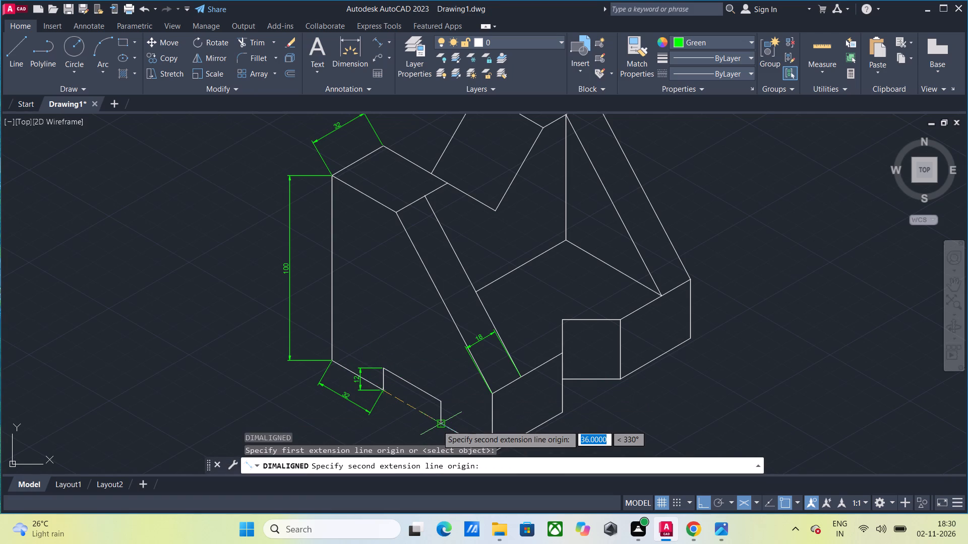
left_click(437, 425)
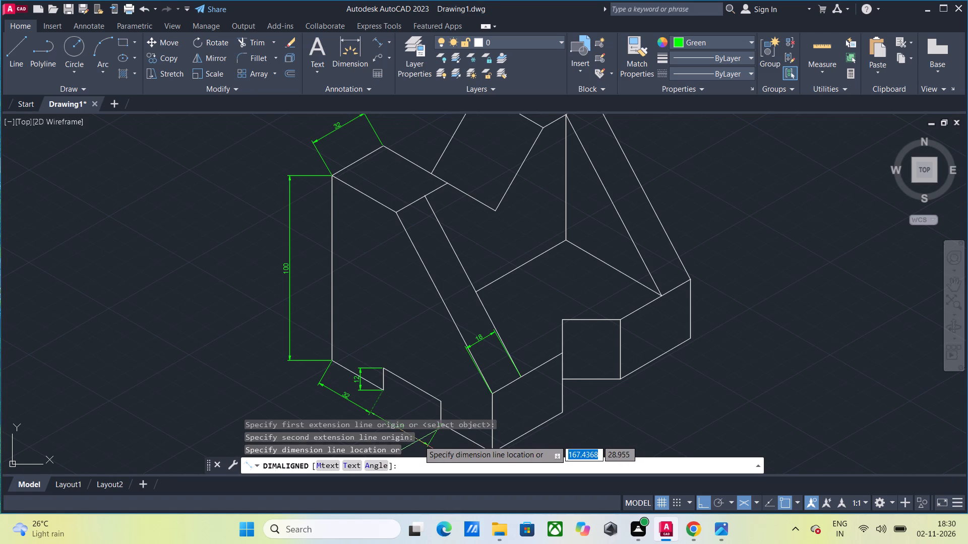
left_click(416, 441)
Add an overall aligned dimension along the left base from the left bottom corner to the front bottom corner, outside the shorter dimensions.
middle_click_drag(432, 377, 468, 309)
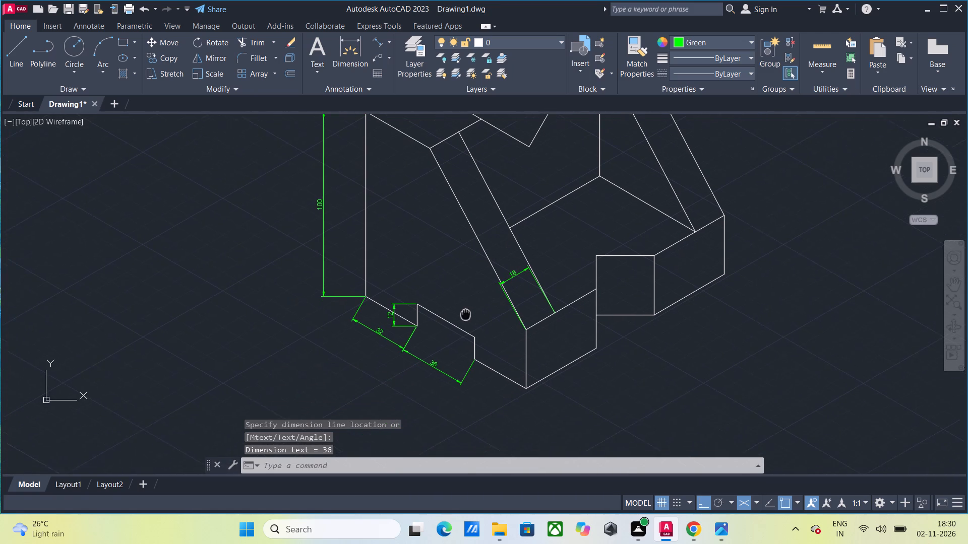
middle_click_drag(468, 309, 468, 308)
key("Return")
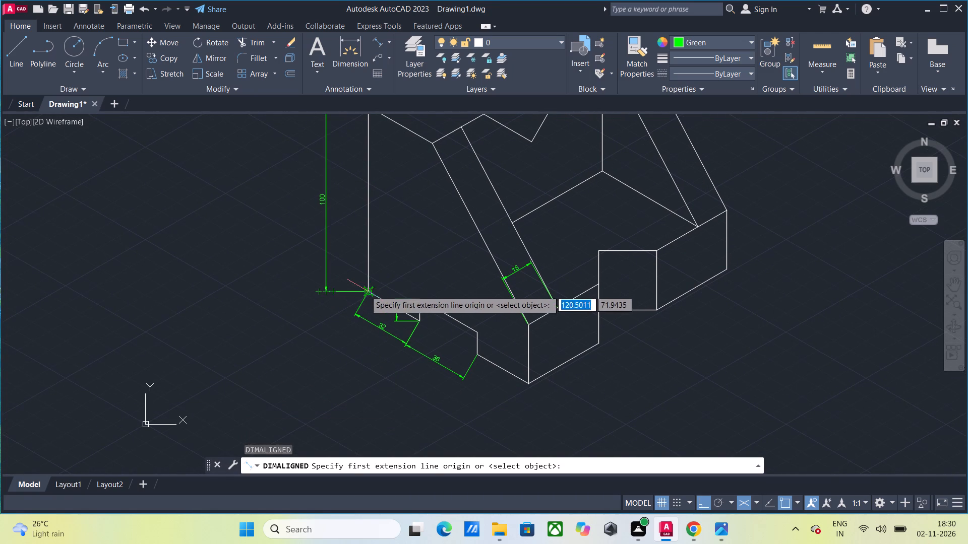
left_click(365, 292)
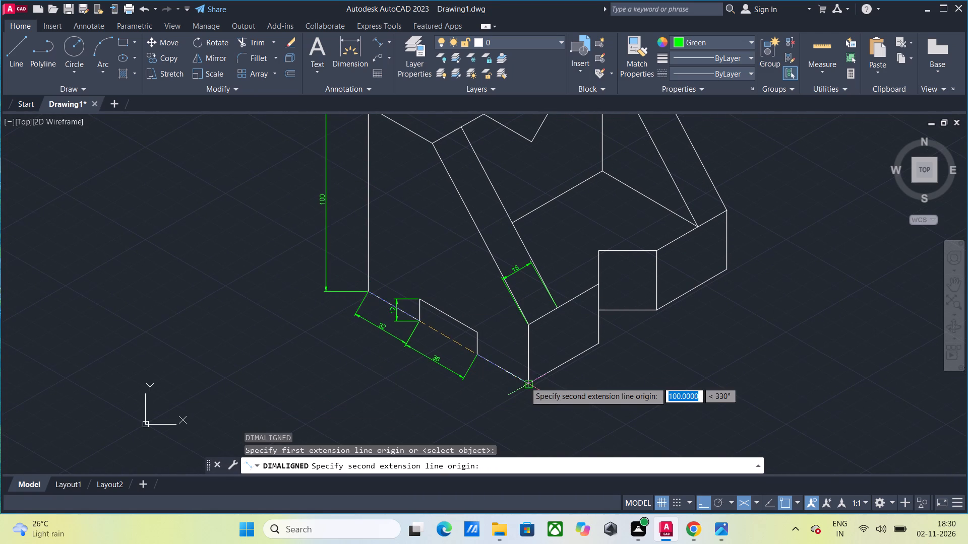
left_click(525, 382)
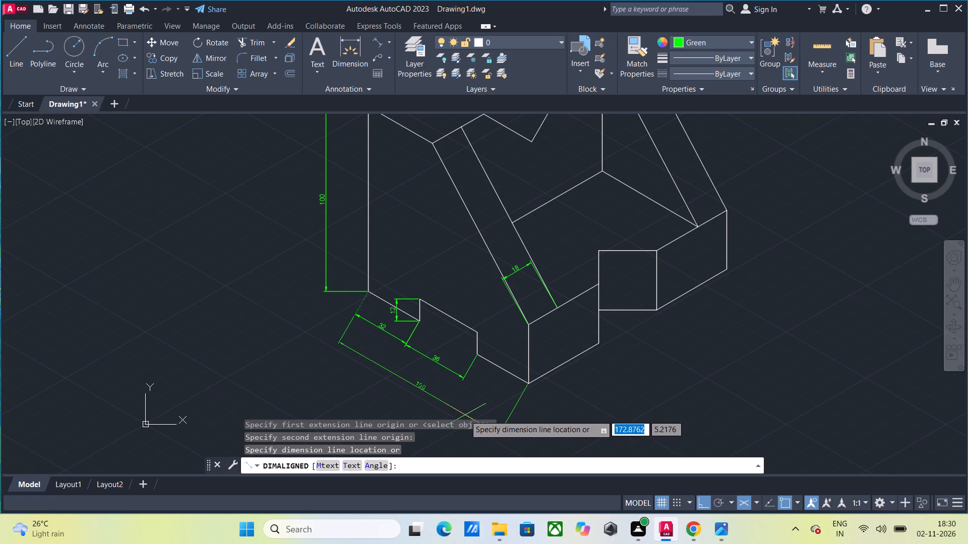
left_click(465, 415)
Add an aligned dimension to the right-side base edge from the front bottom corner to the rectangular cutout, placed below the block.
key("Return")
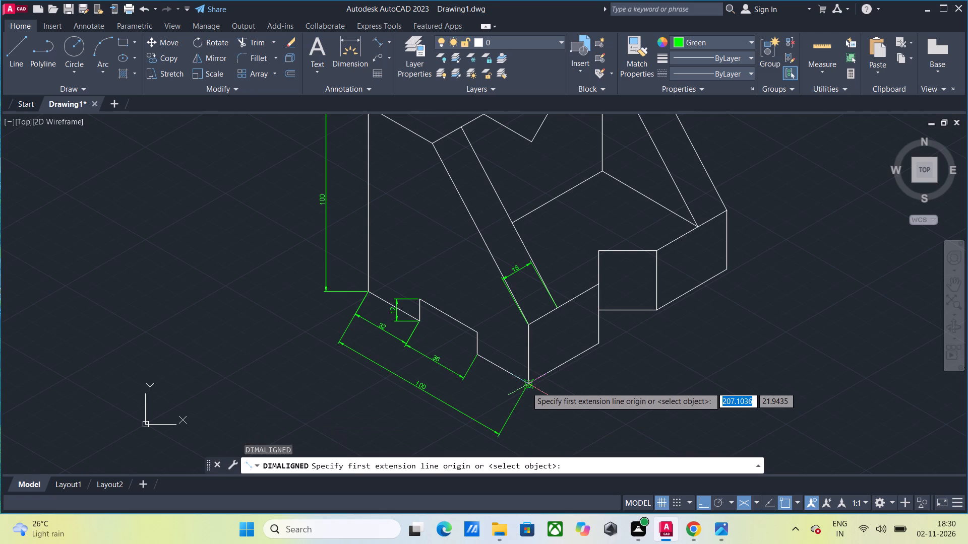
left_click(526, 387)
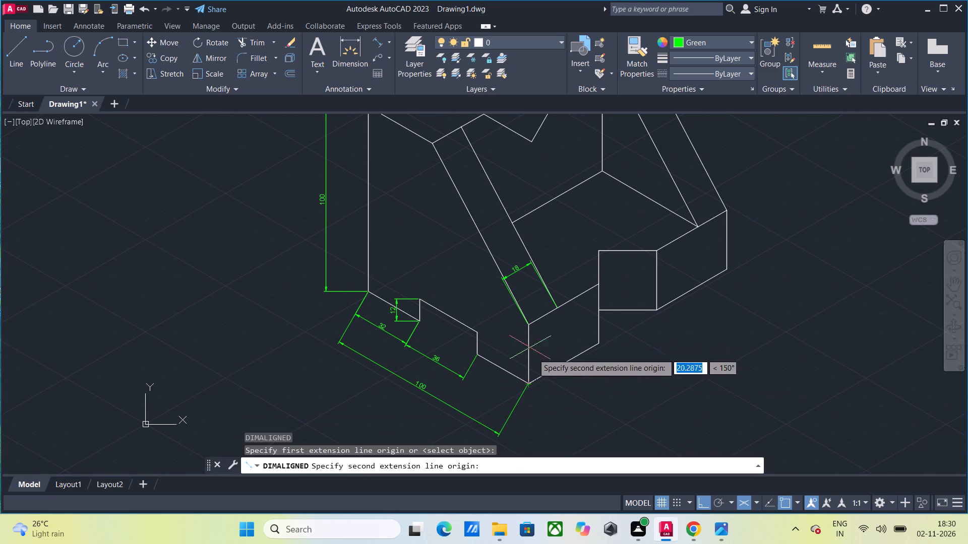
left_click(598, 344)
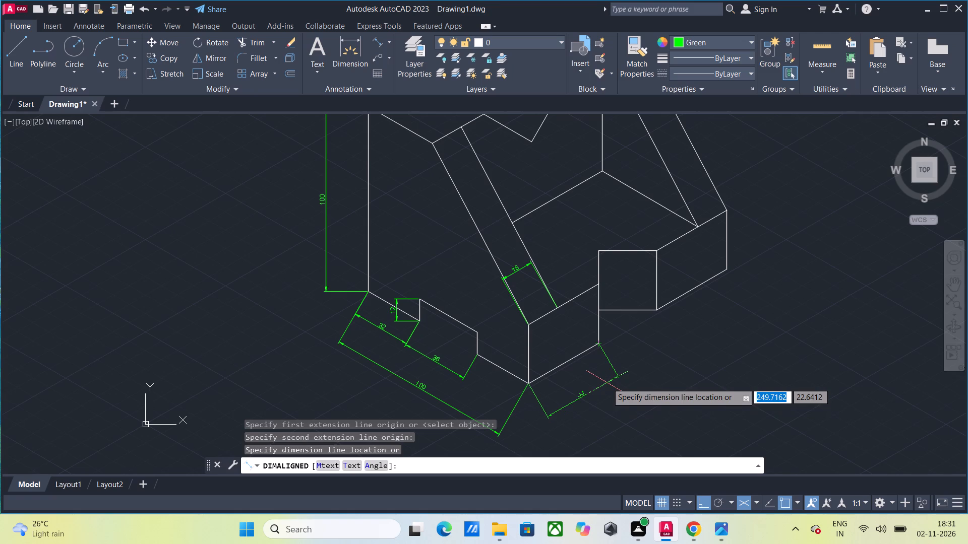
left_click(606, 381)
Add an aligned dimension across the rectangular cutout's opening along the right base line, in line with the adjacent base edge dimension.
key("Return")
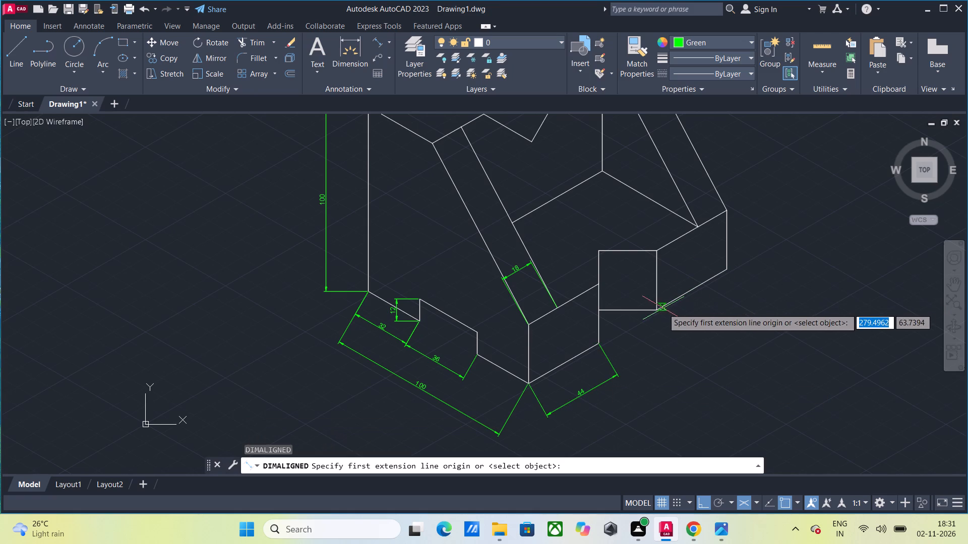
left_click(656, 310)
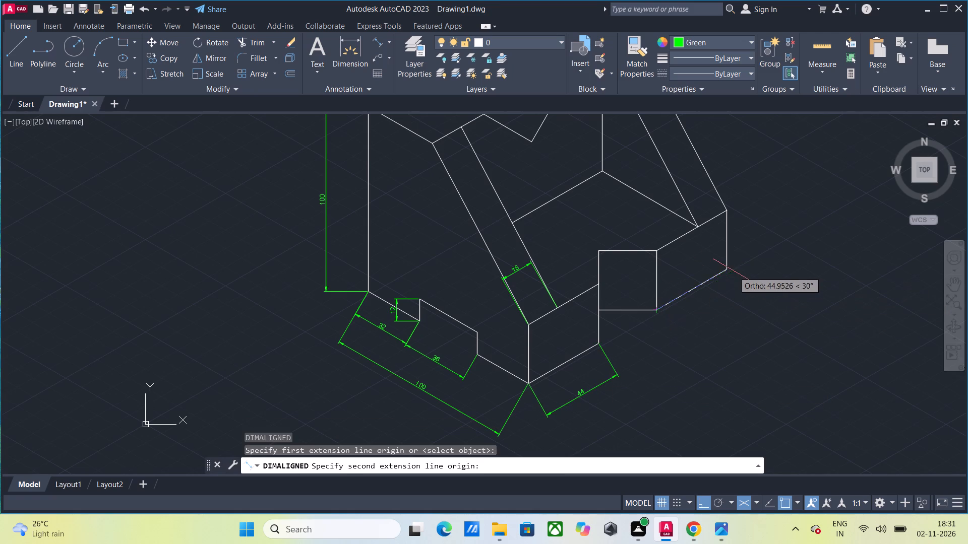
left_click(602, 342)
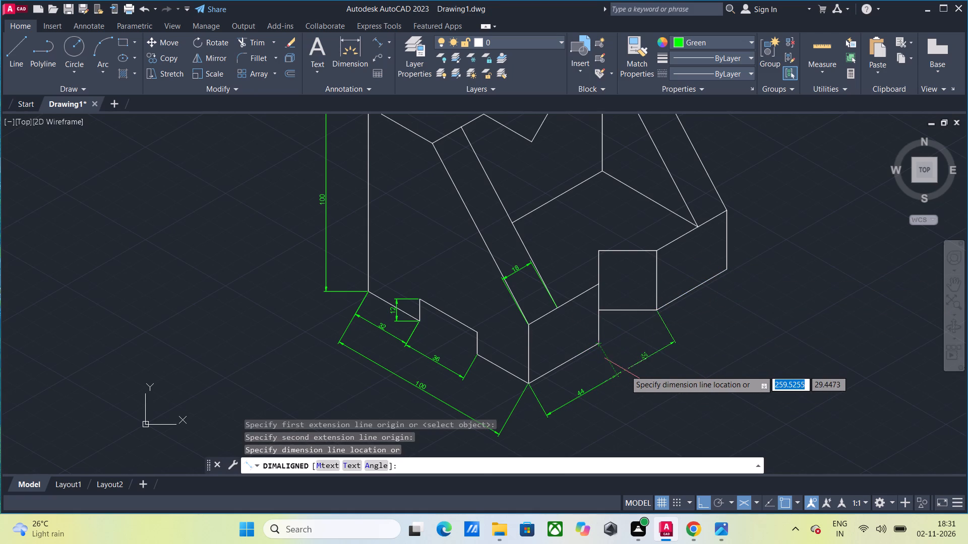
left_click(625, 370)
Add an overall aligned dimension along the right base from the front bottom corner to the far right bottom corner, outside the shorter dimensions.
key("Return")
left_click(530, 383)
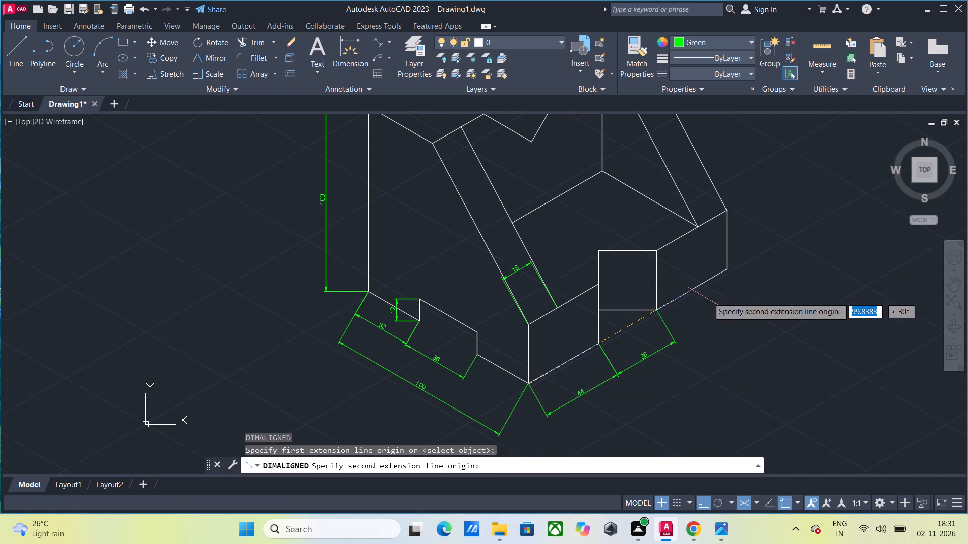
left_click(729, 267)
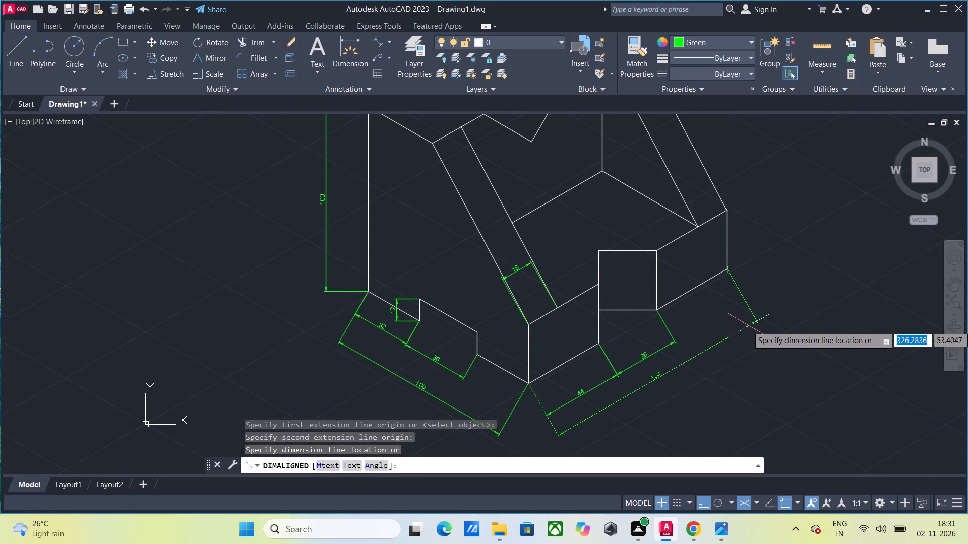
left_click(749, 326)
Add an aligned dimension to the block's short far-right vertical edge, placed outside the block.
middle_click_drag(761, 264, 747, 311)
key("Return")
left_click(712, 259)
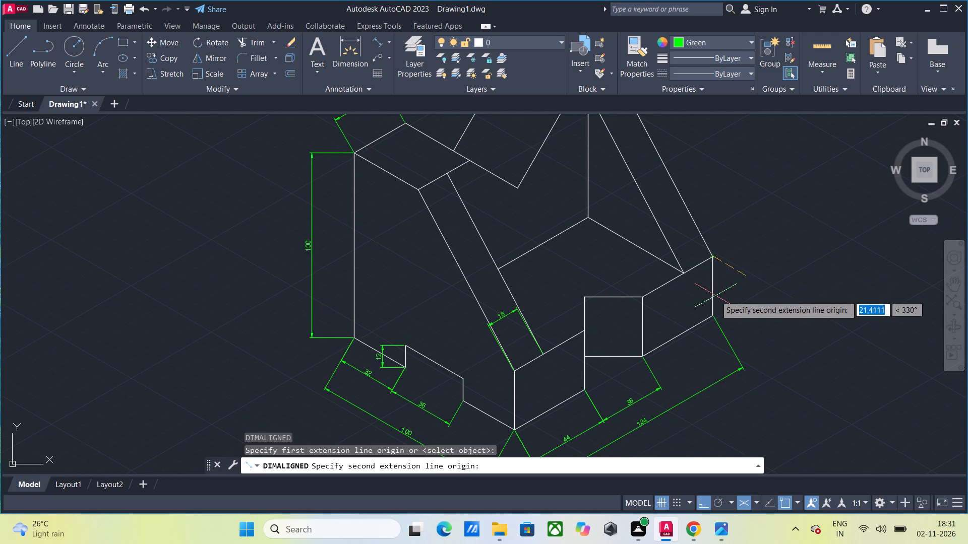
left_click(712, 315)
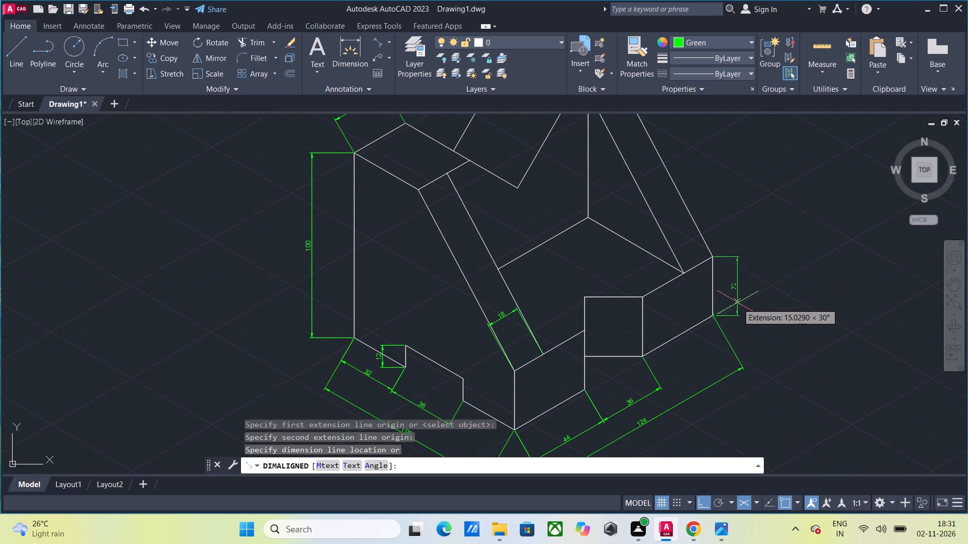
left_click(745, 299)
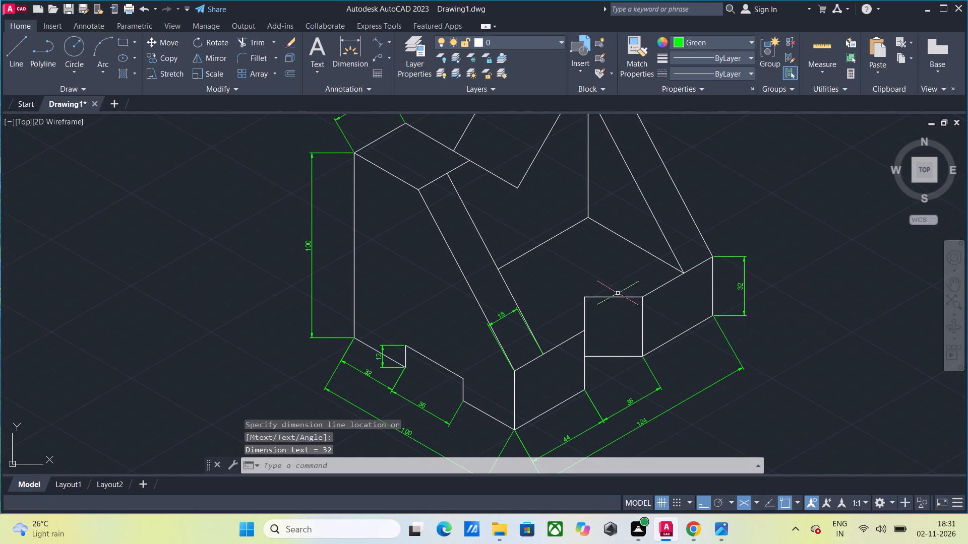
Add a 30-unit aligned dimension from the rectangular cutout's upper right corner back along the 150° axis, placed just above the cutout.
key("Return")
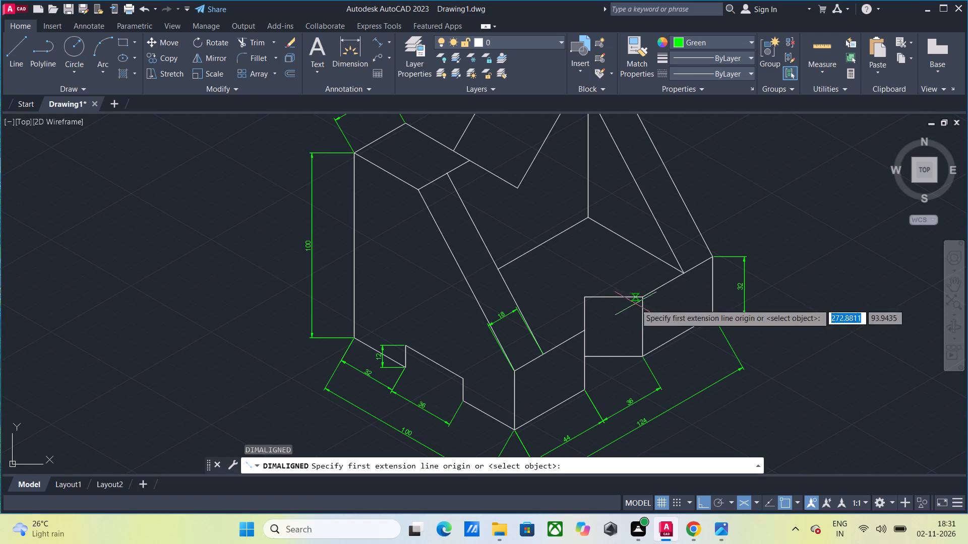
left_click(644, 298)
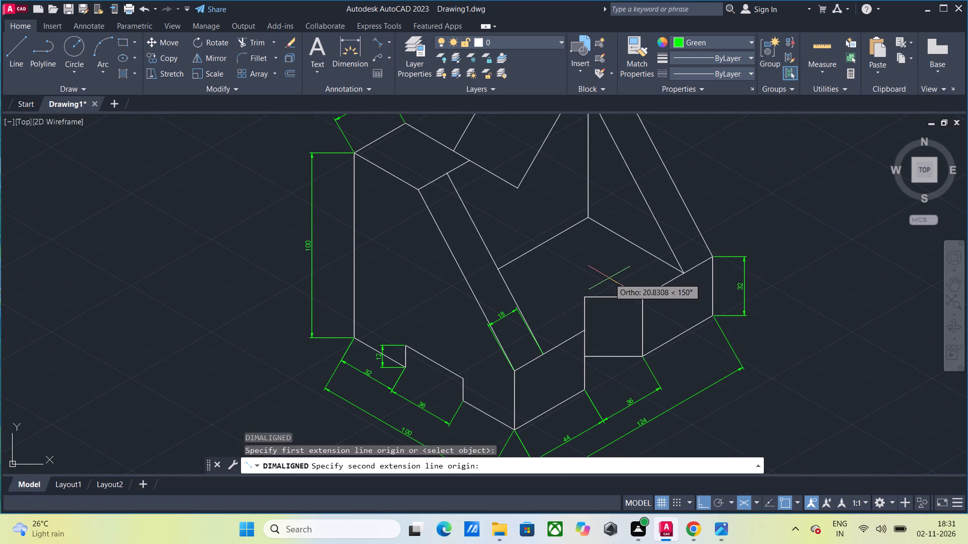
key("3")
key("0")
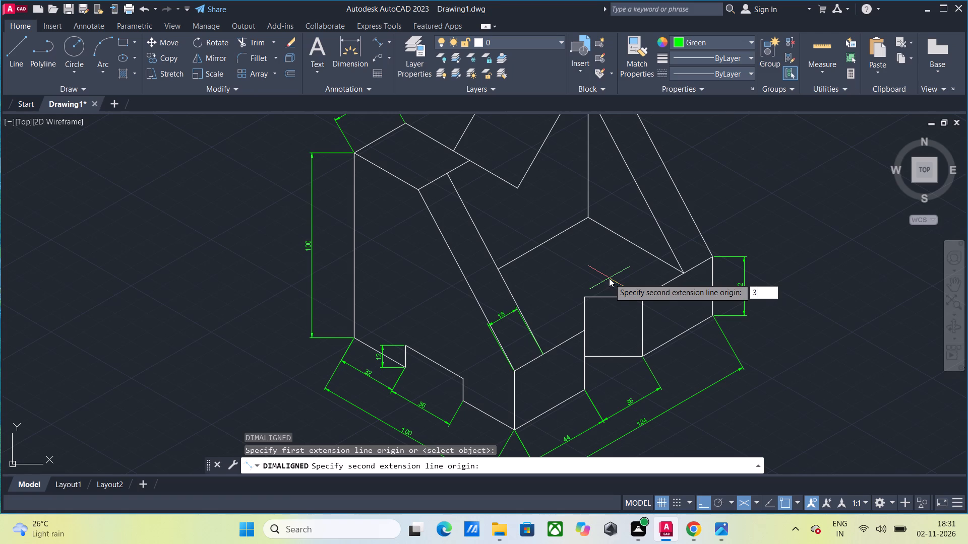
key("Return")
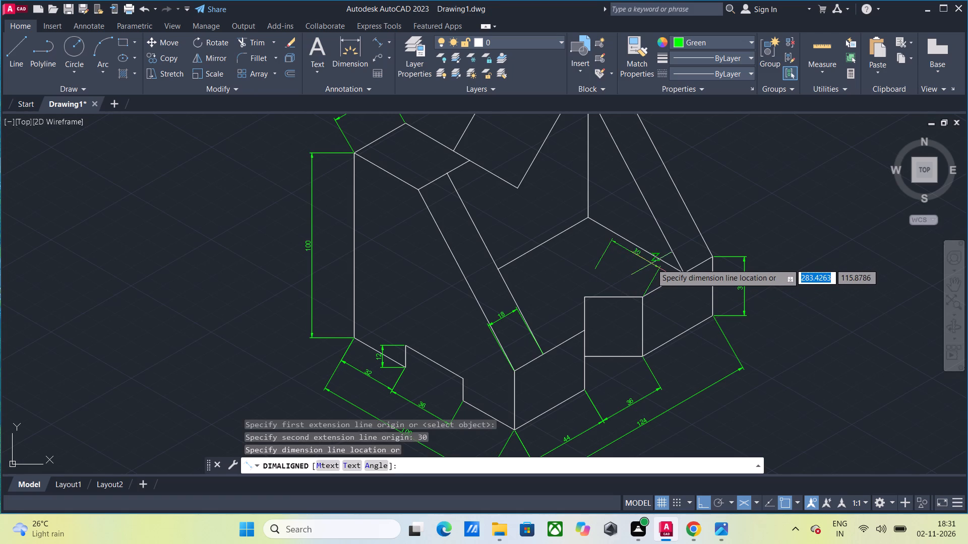
left_click(644, 274)
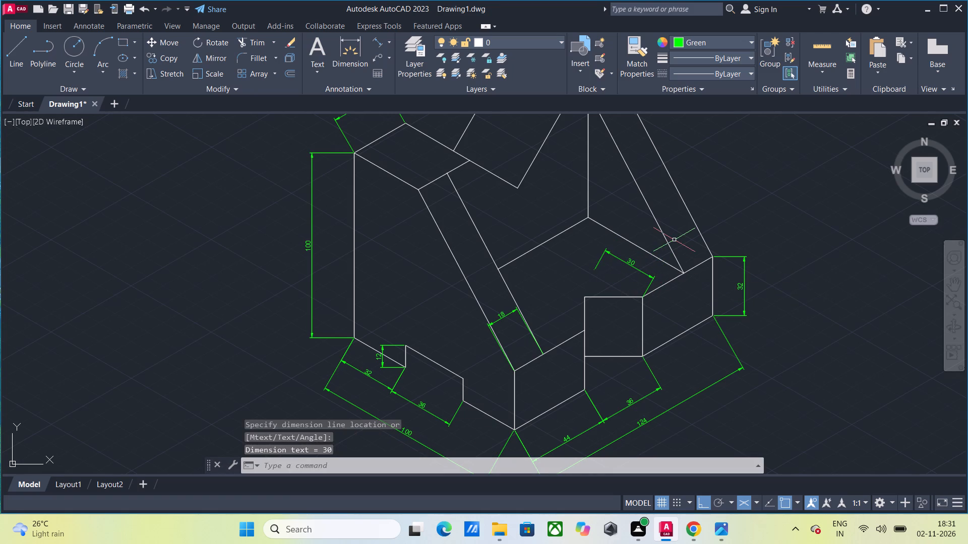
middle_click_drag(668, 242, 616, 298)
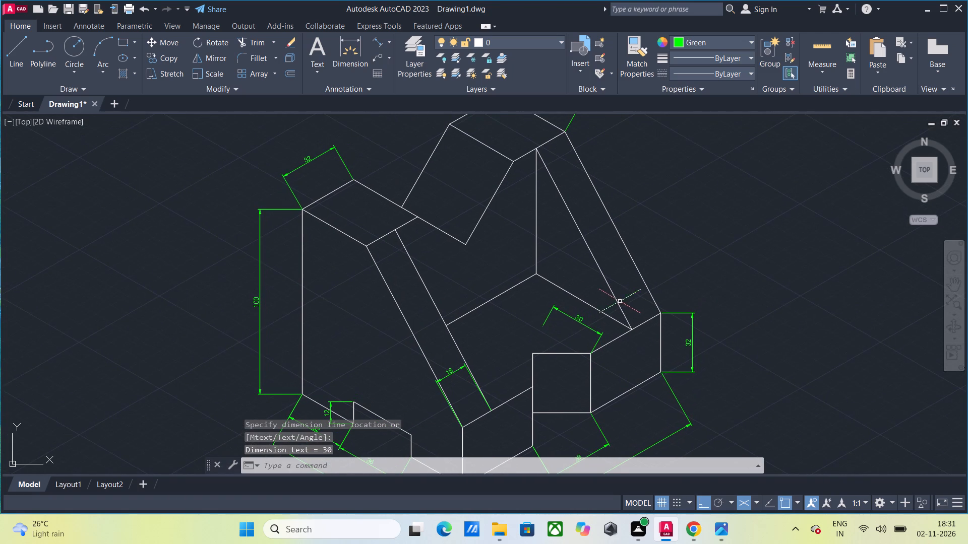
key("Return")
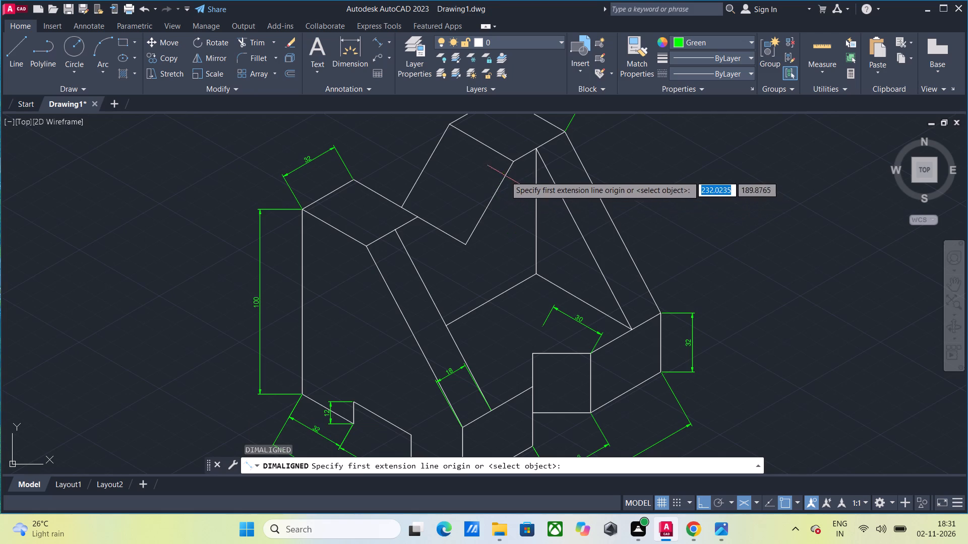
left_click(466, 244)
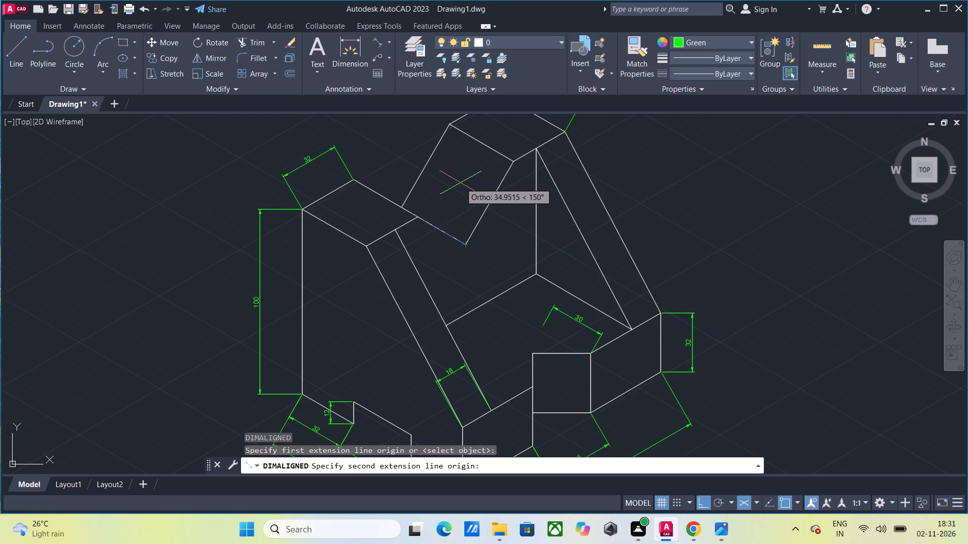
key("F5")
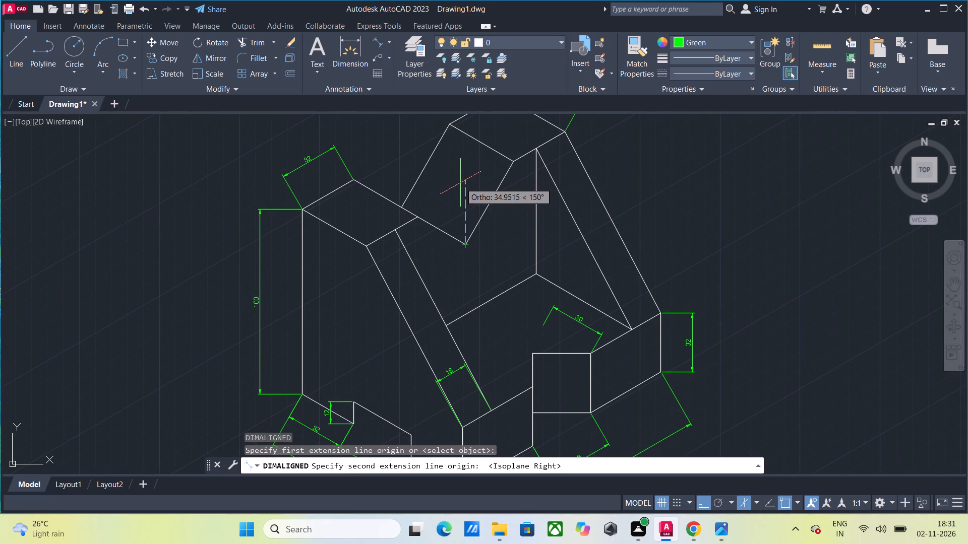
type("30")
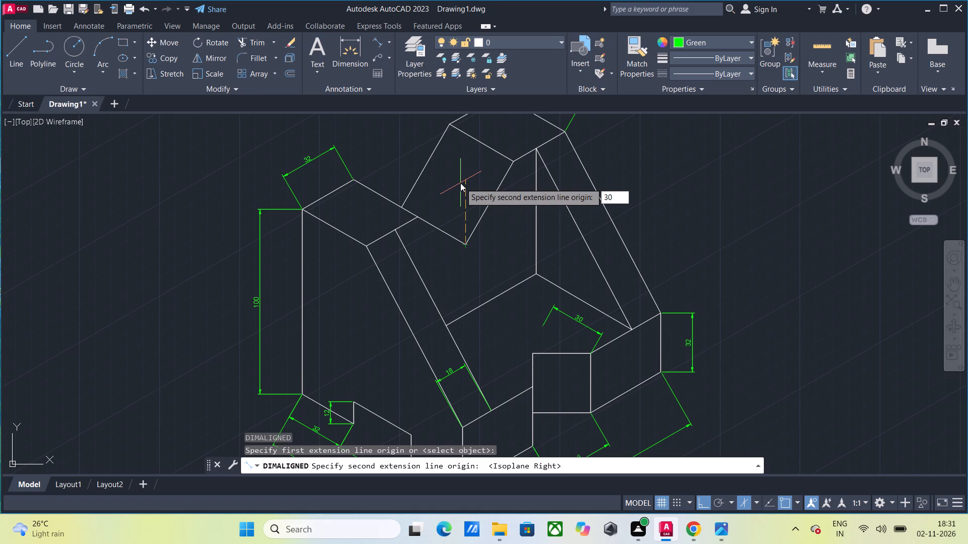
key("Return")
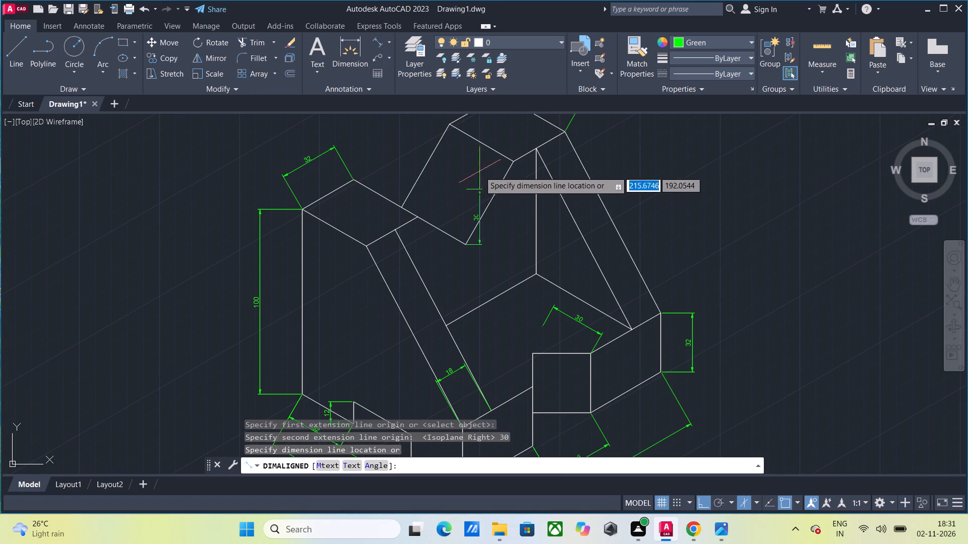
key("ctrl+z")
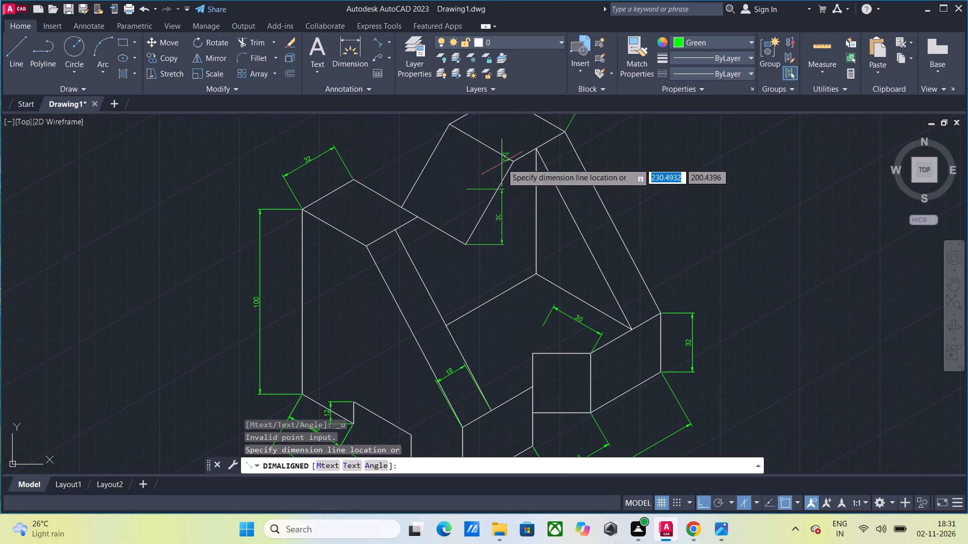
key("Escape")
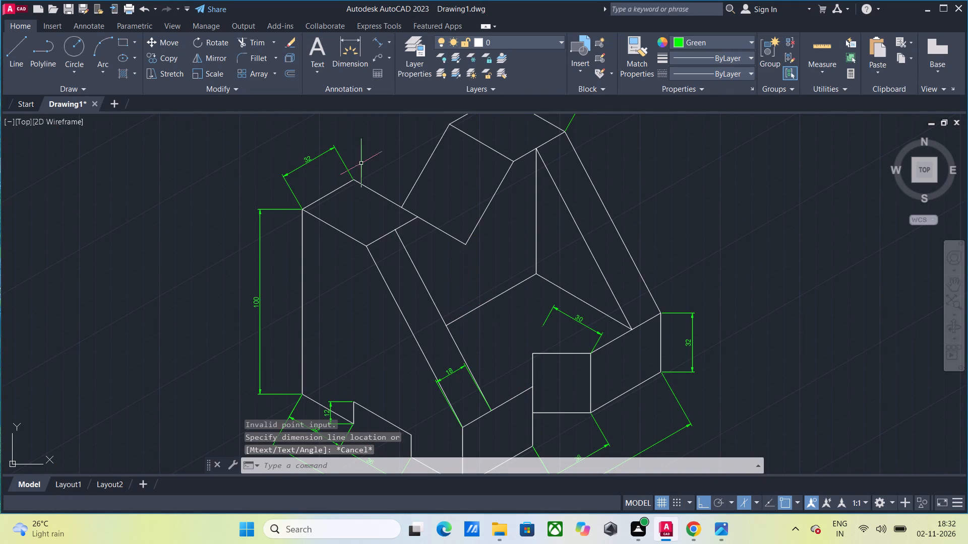
Delete the 30-unit aligned dimension just above the rectangular cutout.
left_click(578, 319)
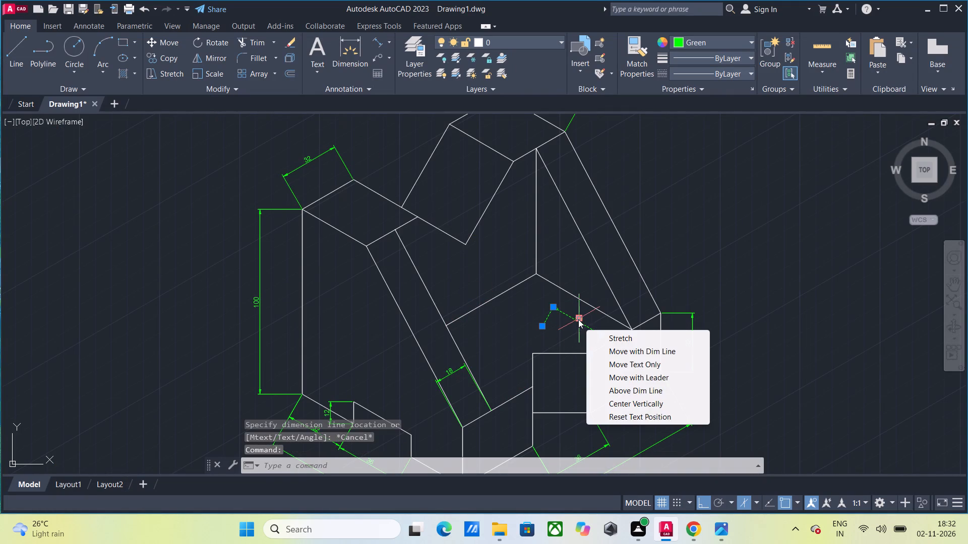
key("Delete")
key("Delete")
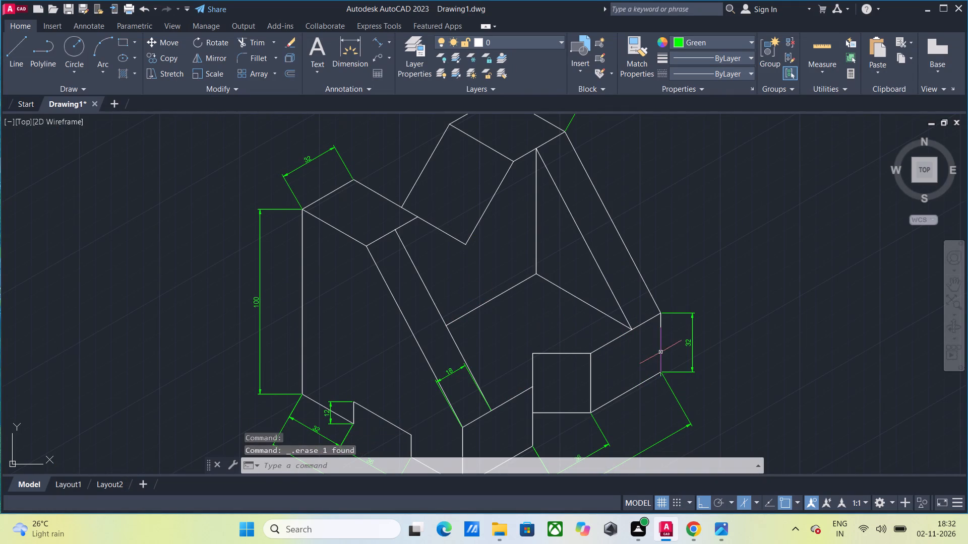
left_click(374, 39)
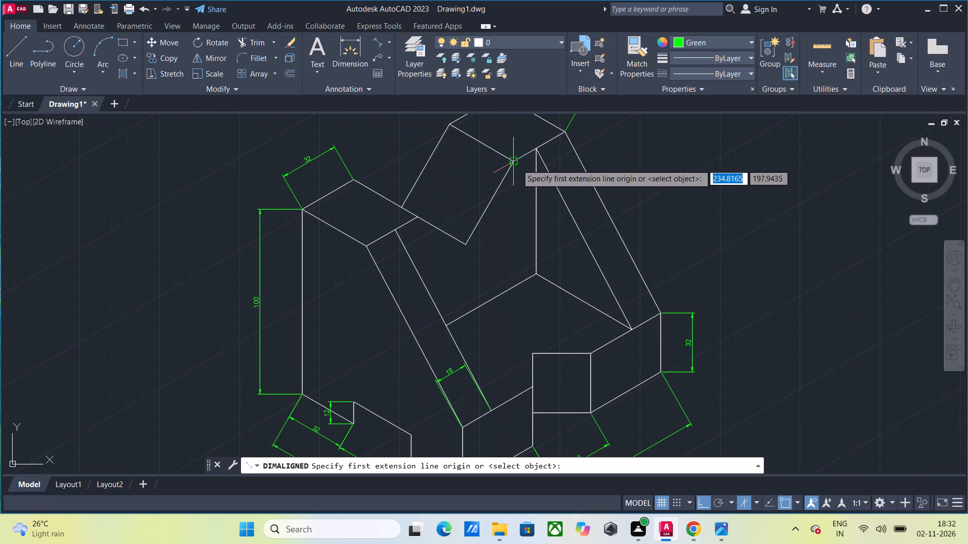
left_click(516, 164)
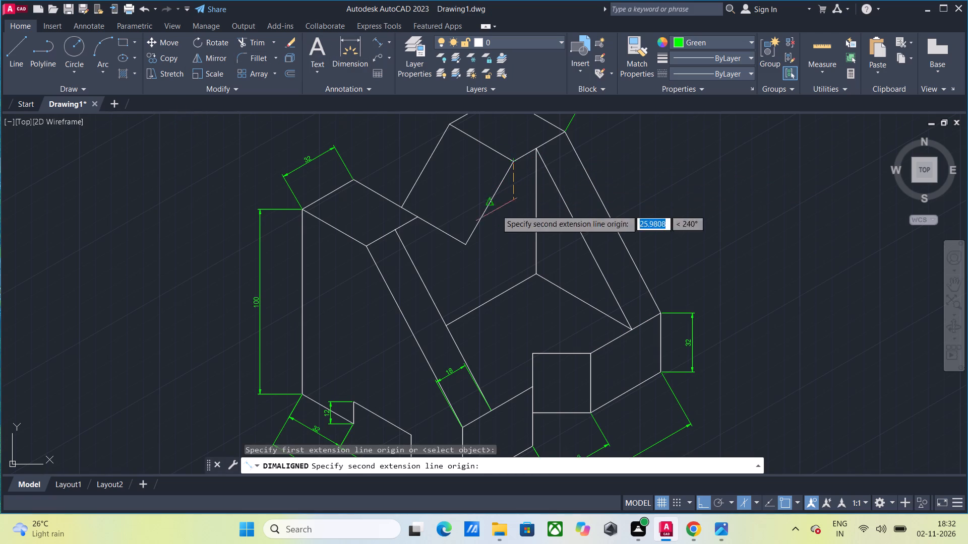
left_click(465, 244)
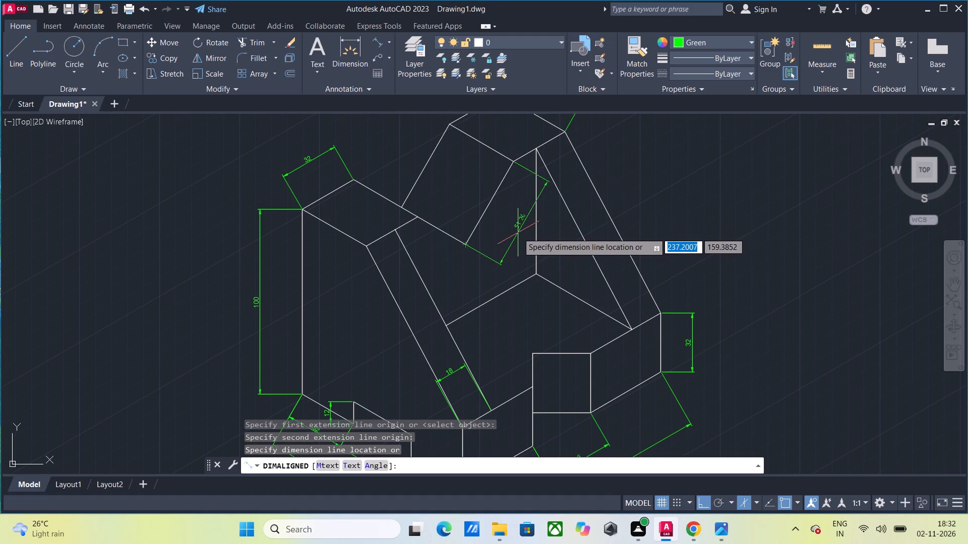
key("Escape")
Add an 18-unit aligned dimension from the rectangular cutout's upper left corner down along the left isoplane's sloping axis, placed above the cutout.
key("Return")
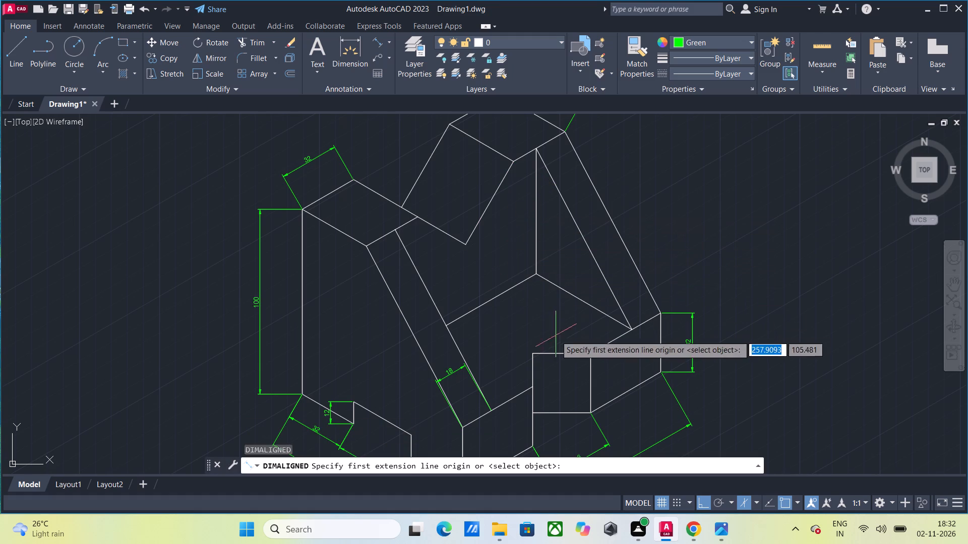
left_click(532, 356)
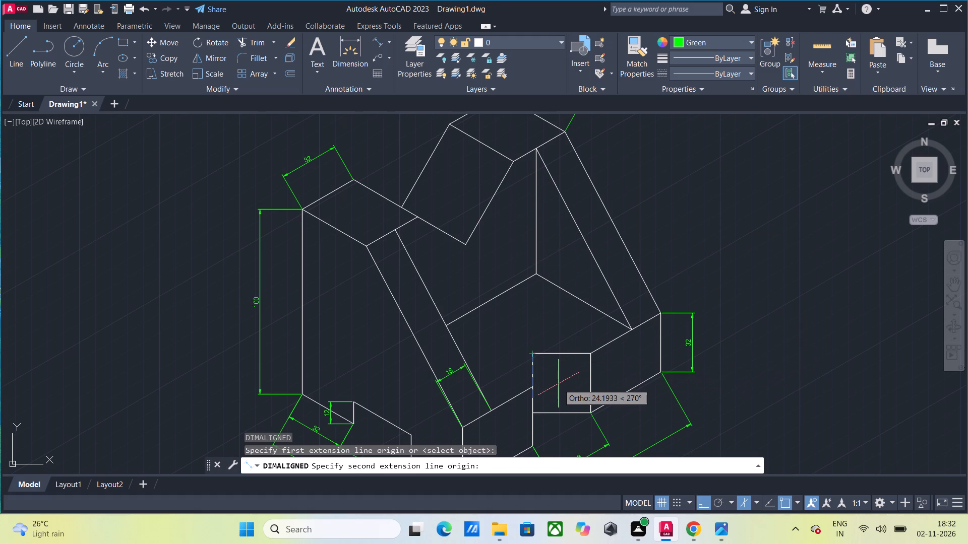
key("F5")
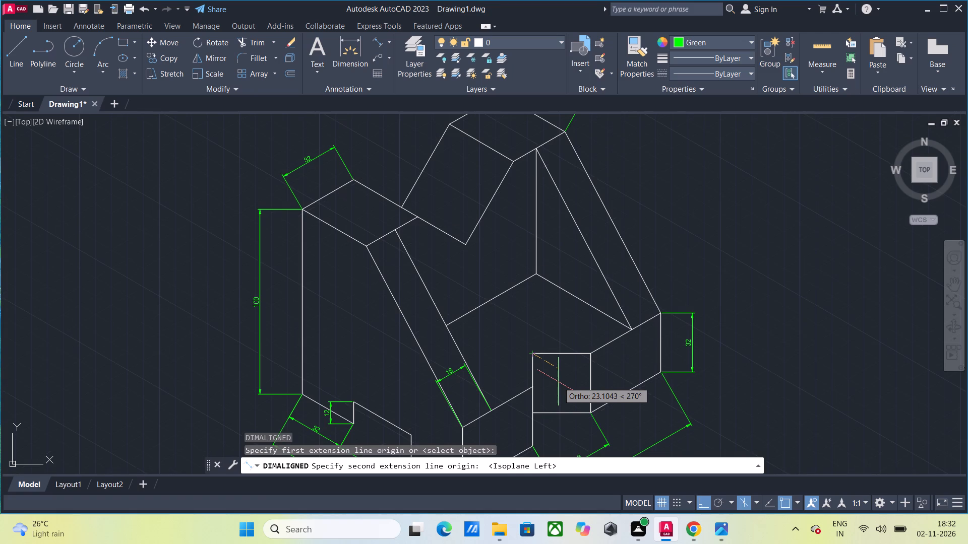
type("18")
key("Return")
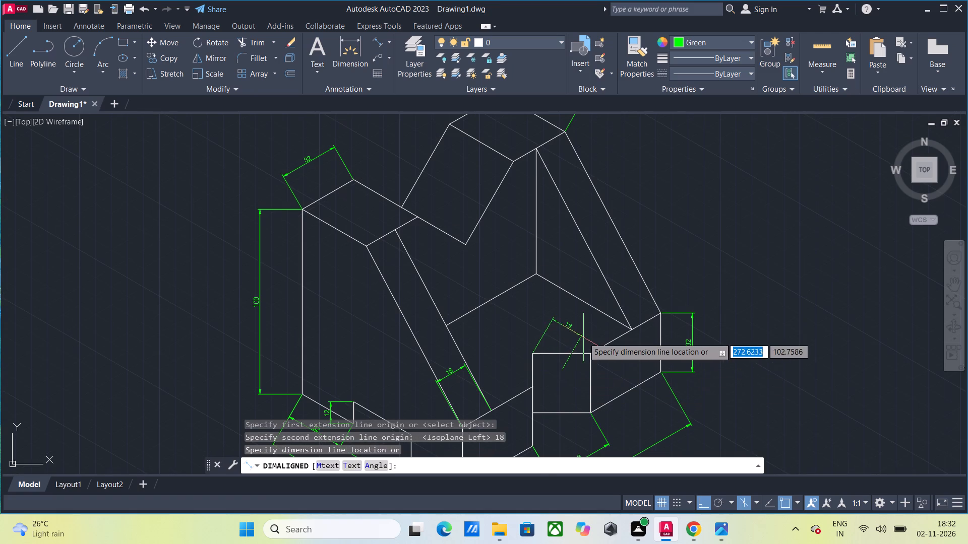
left_click(602, 328)
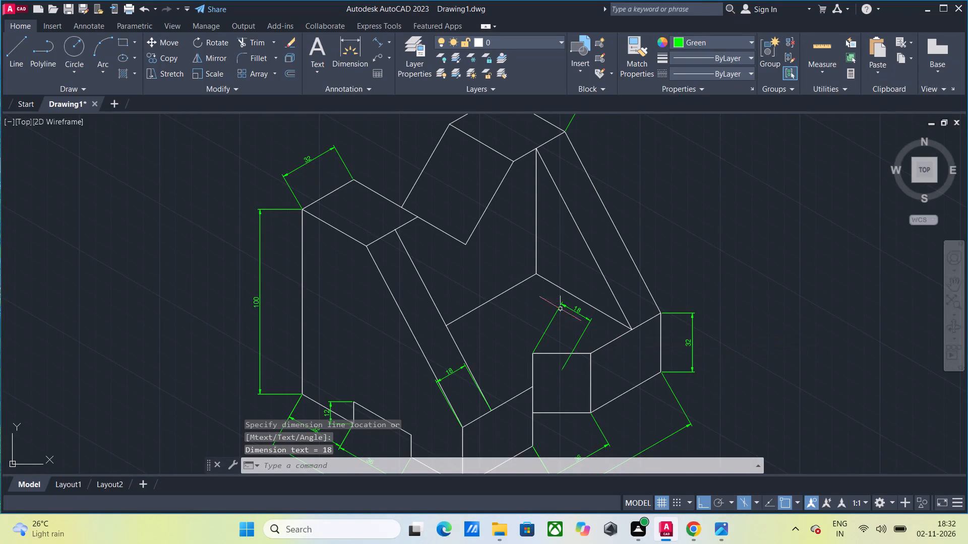
Add a 30-unit vertical aligned dimension upward from the bottom corner of the notch beside the raised peak, placed just left of the inner vertical edge.
key("Return")
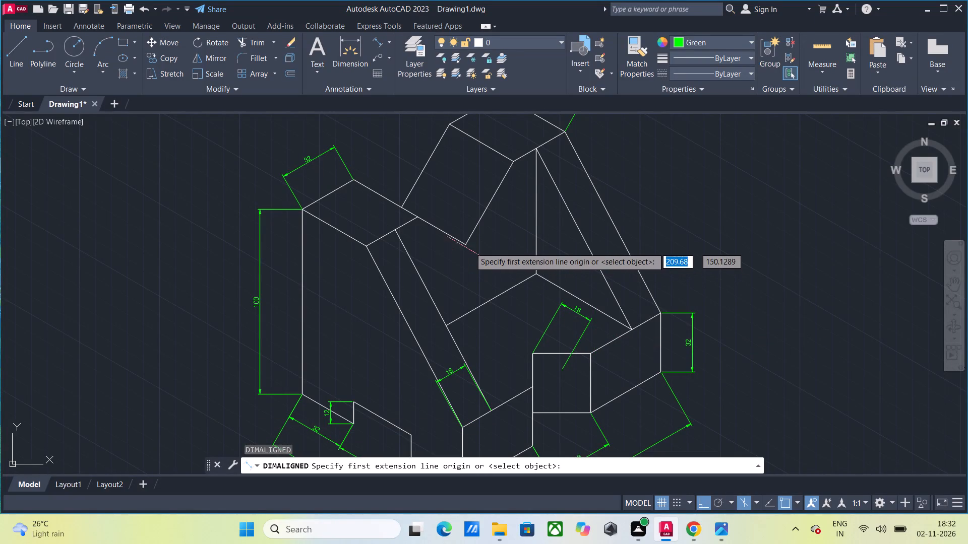
left_click(469, 244)
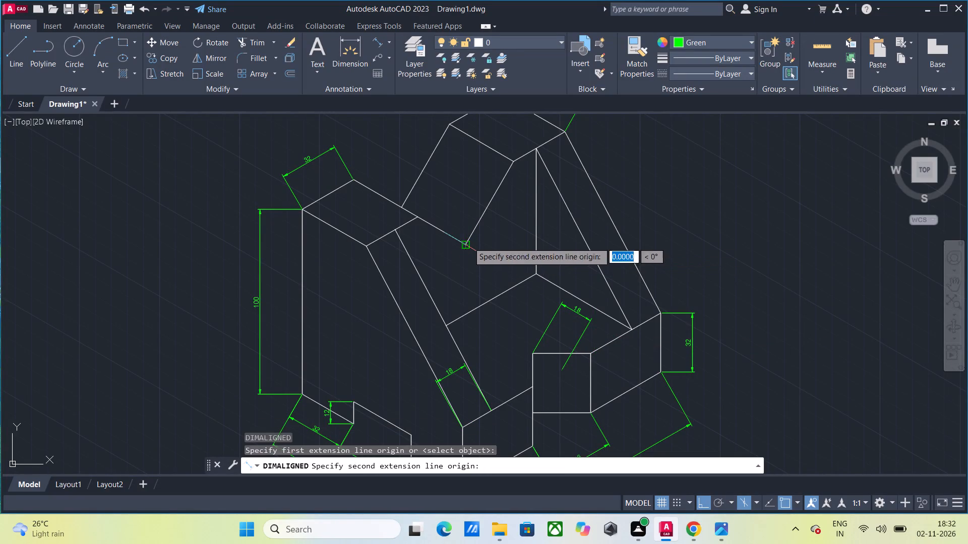
type("30")
key("Return")
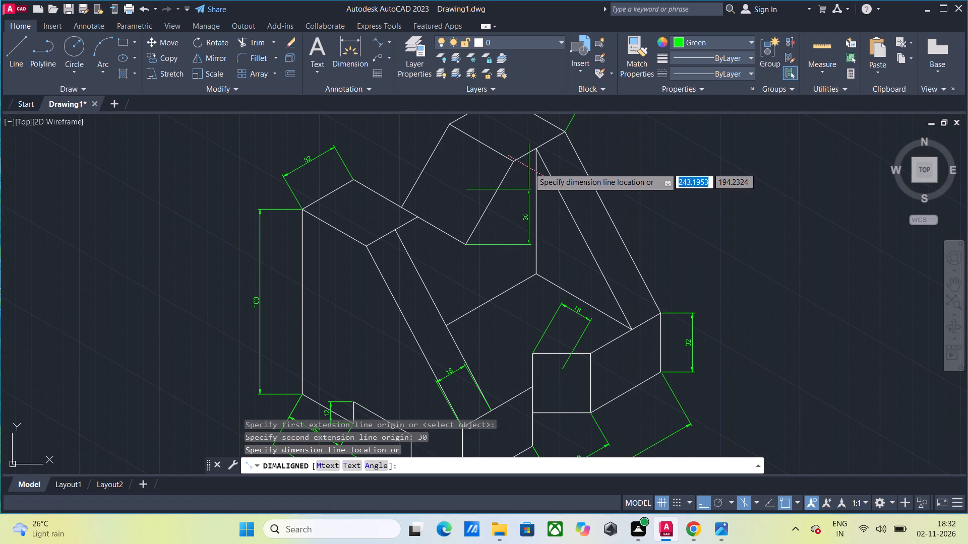
left_click(529, 168)
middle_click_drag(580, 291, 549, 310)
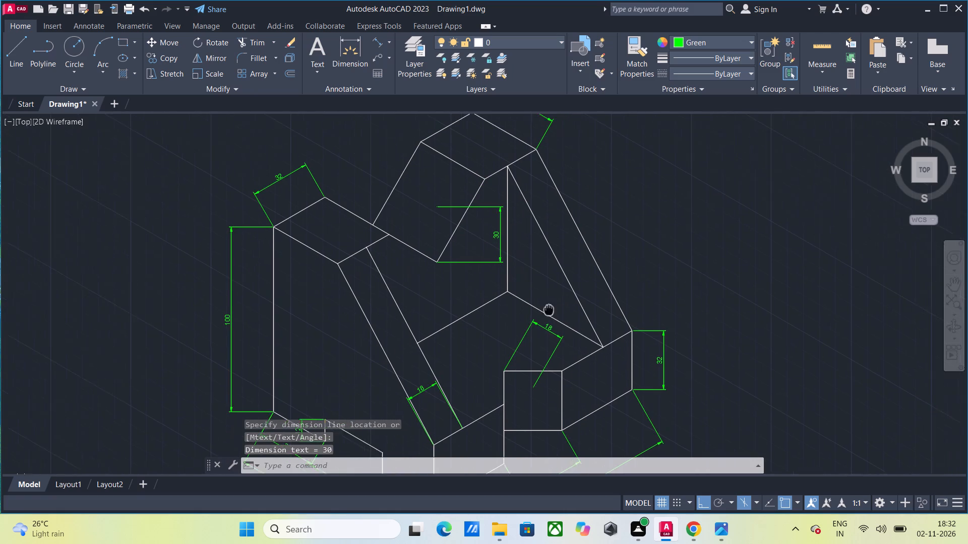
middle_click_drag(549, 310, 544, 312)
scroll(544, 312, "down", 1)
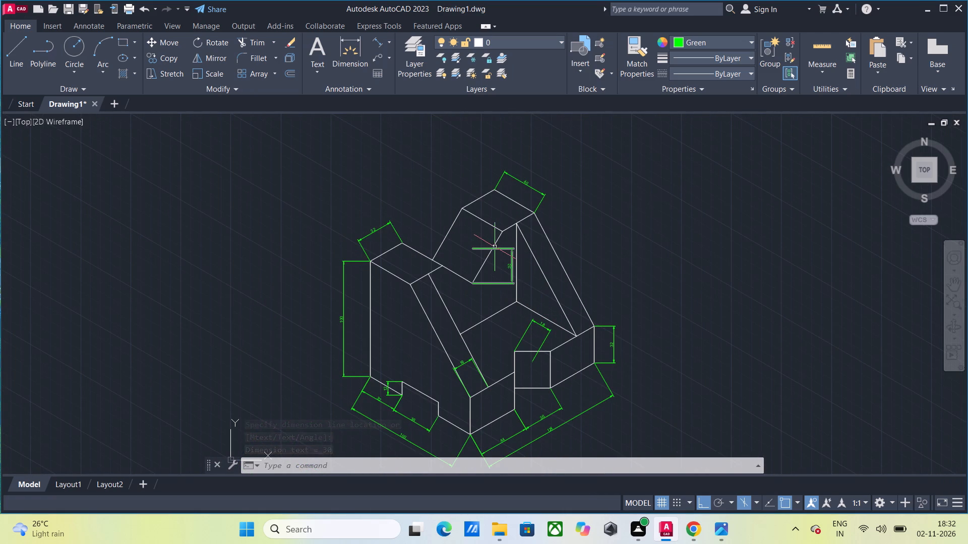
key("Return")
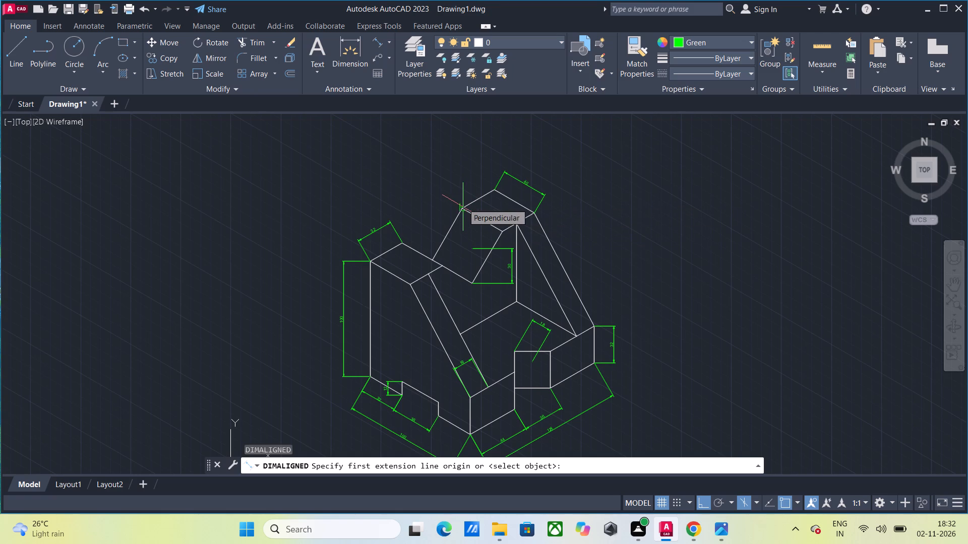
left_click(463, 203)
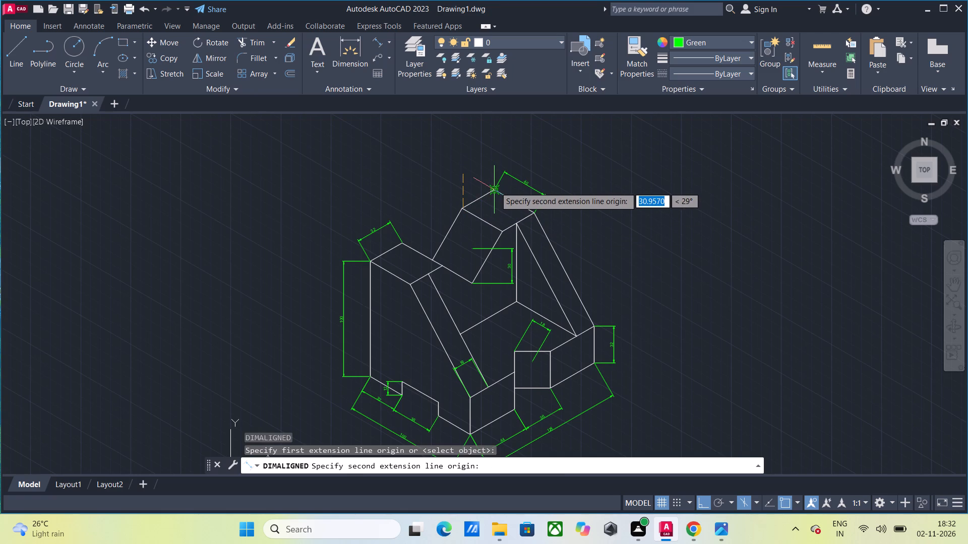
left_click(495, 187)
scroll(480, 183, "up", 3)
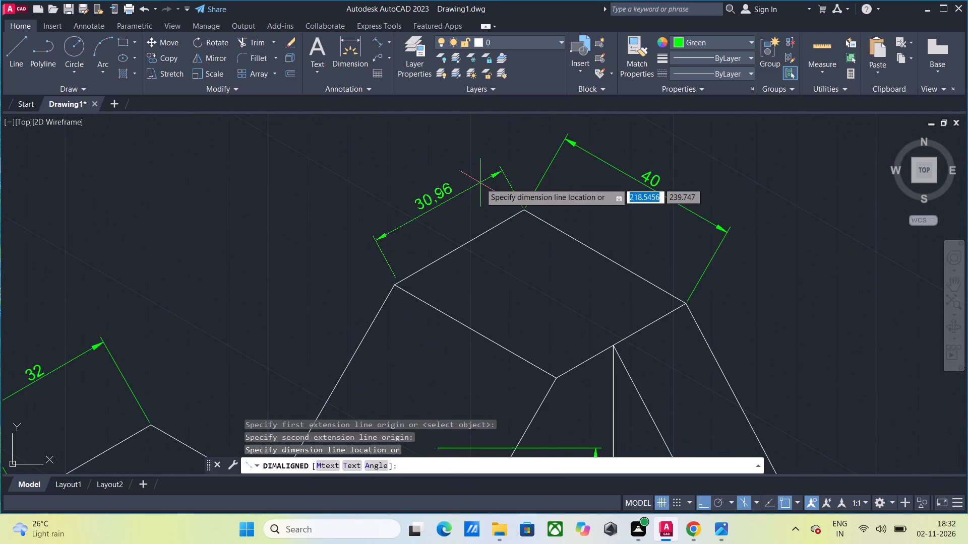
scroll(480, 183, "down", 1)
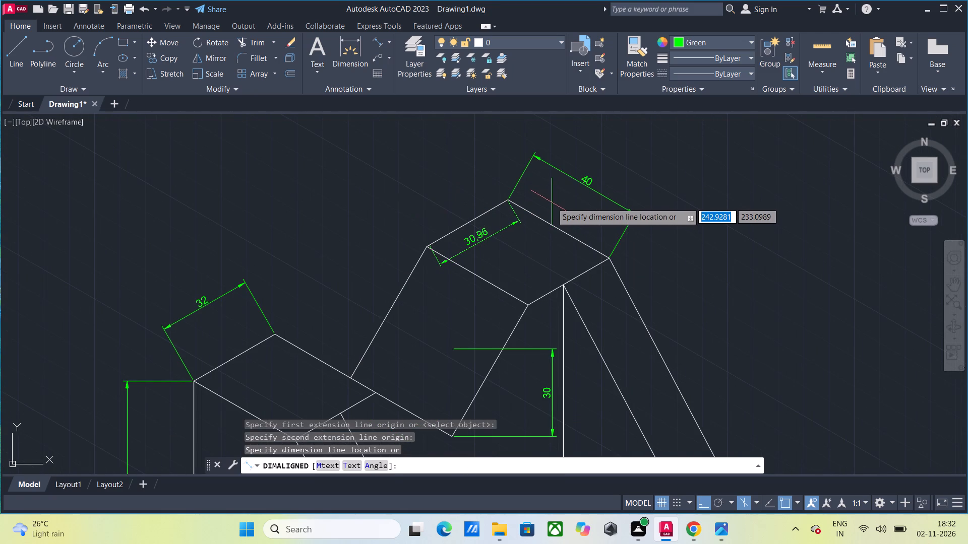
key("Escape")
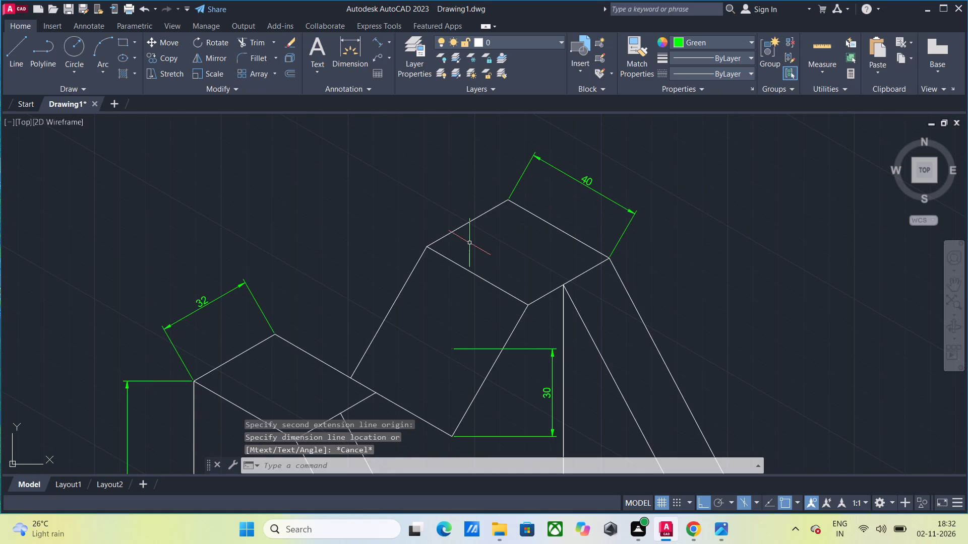
Add an aligned dimension to the upper left edge of the raised peak's top face, corner to corner, placed outside the block.
key("Return")
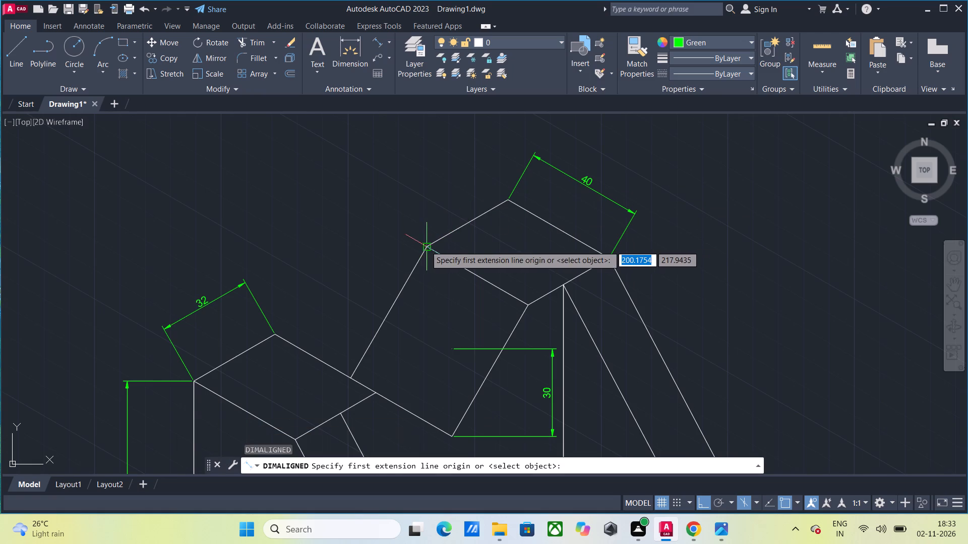
left_click(426, 246)
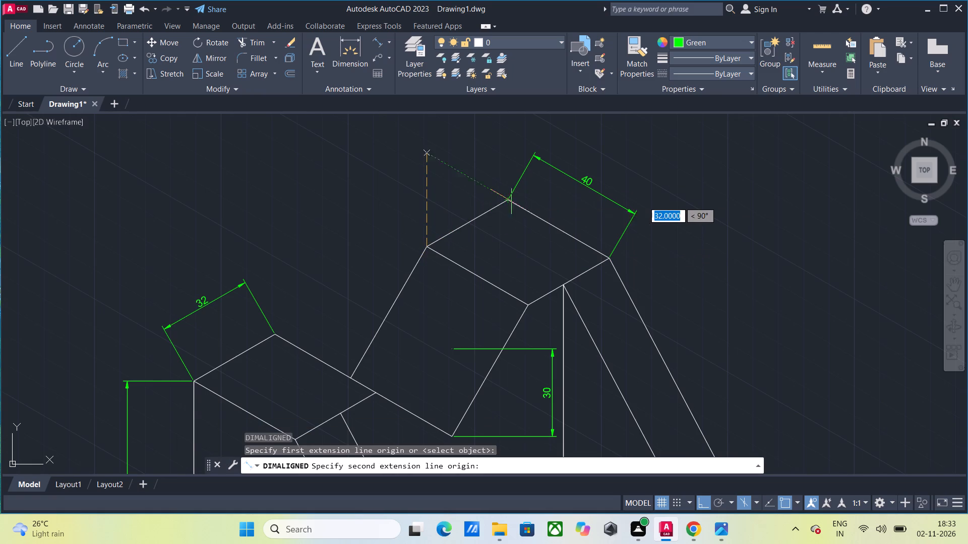
left_click(510, 202)
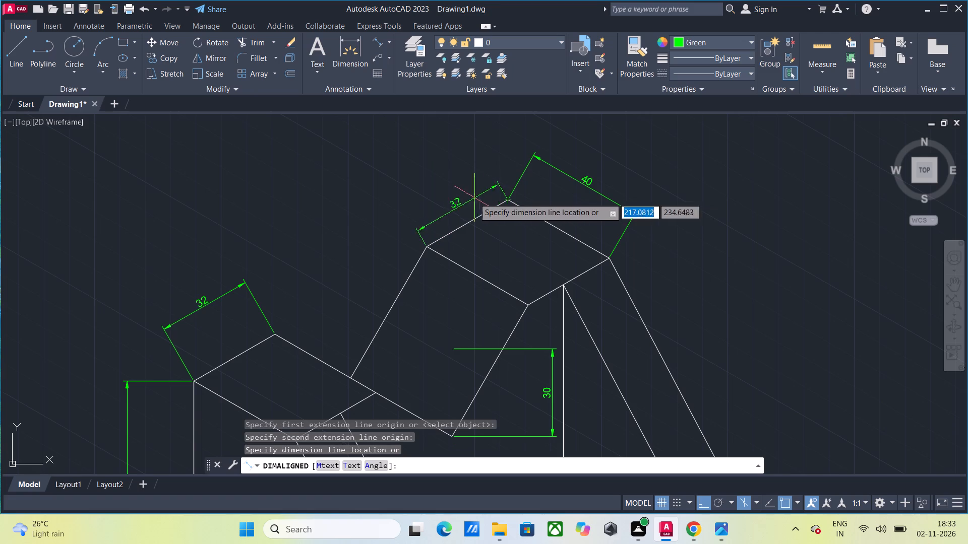
left_click(451, 181)
Add a 44-unit aligned dimension from the notch's bottom corner beside the raised peak, rising along the top isoplane's axis, placed just below the notch.
scroll(673, 254, "down", 1)
middle_click_drag(673, 254, 608, 166)
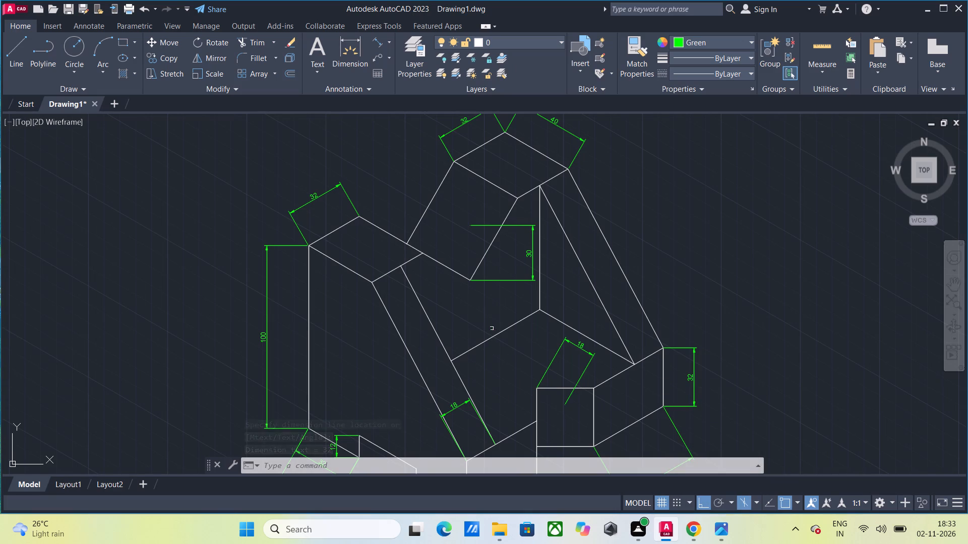
key("Return")
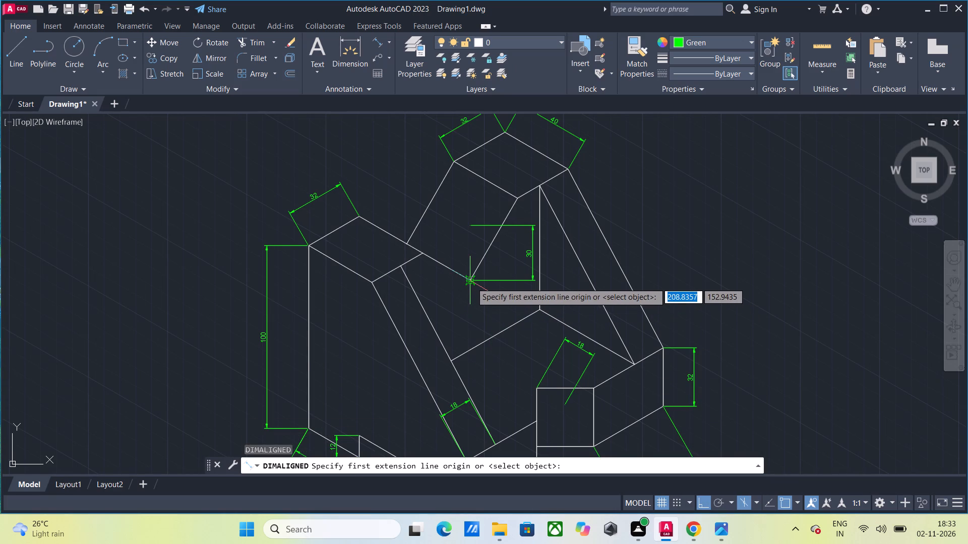
left_click(471, 283)
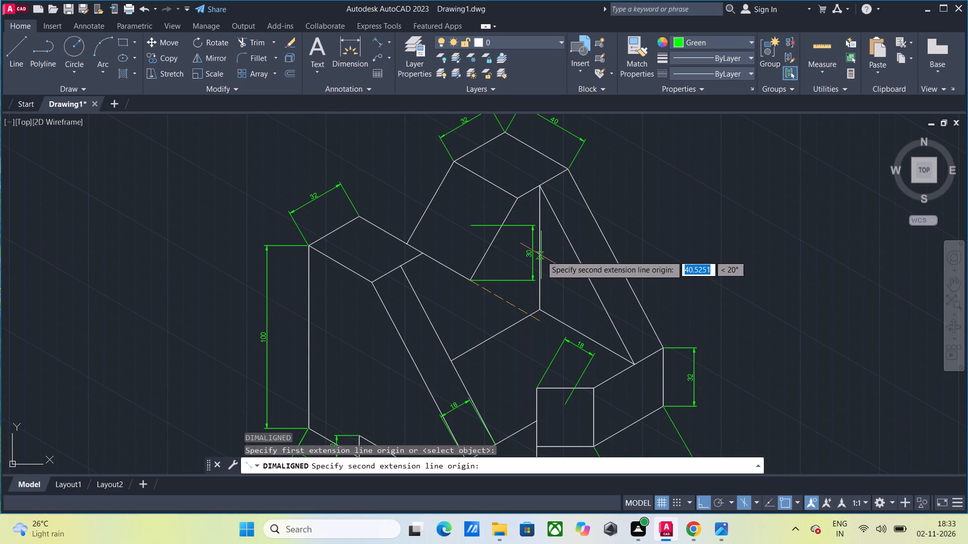
key("F5")
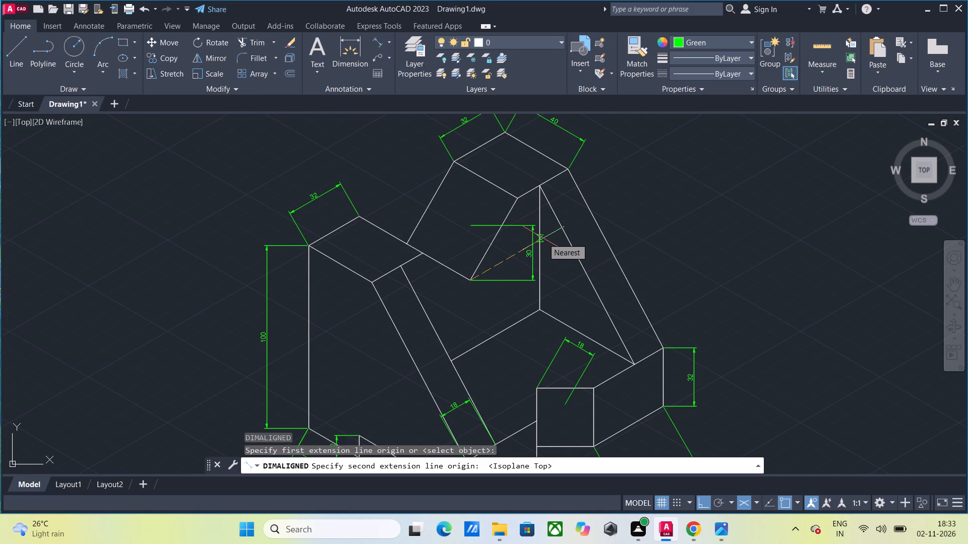
type("44")
key("Return")
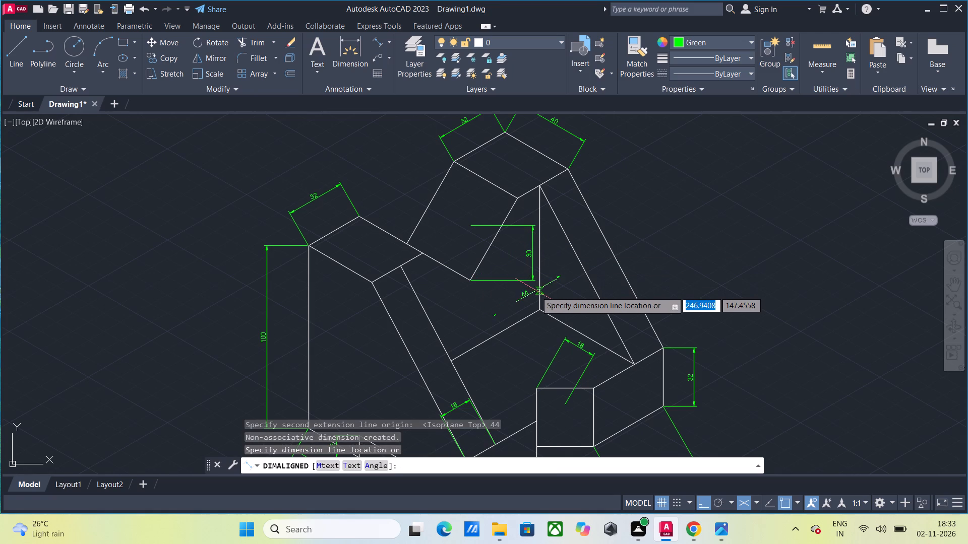
left_click(536, 292)
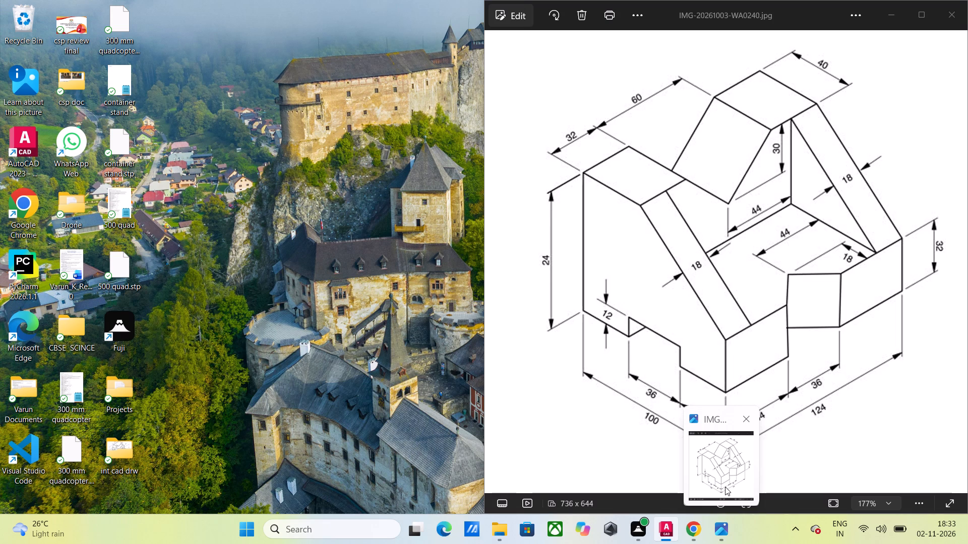
Oblique the six dimensions below the block's two bottom edges, aligning their extension lines with the vertical side of the rectangular cutout.
scroll(526, 381, "down", 1)
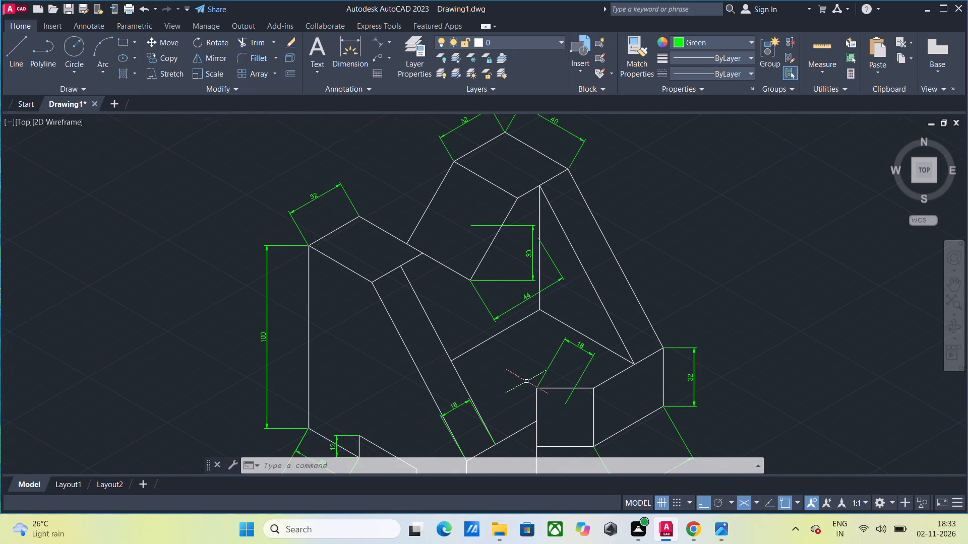
middle_click_drag(540, 376, 595, 296)
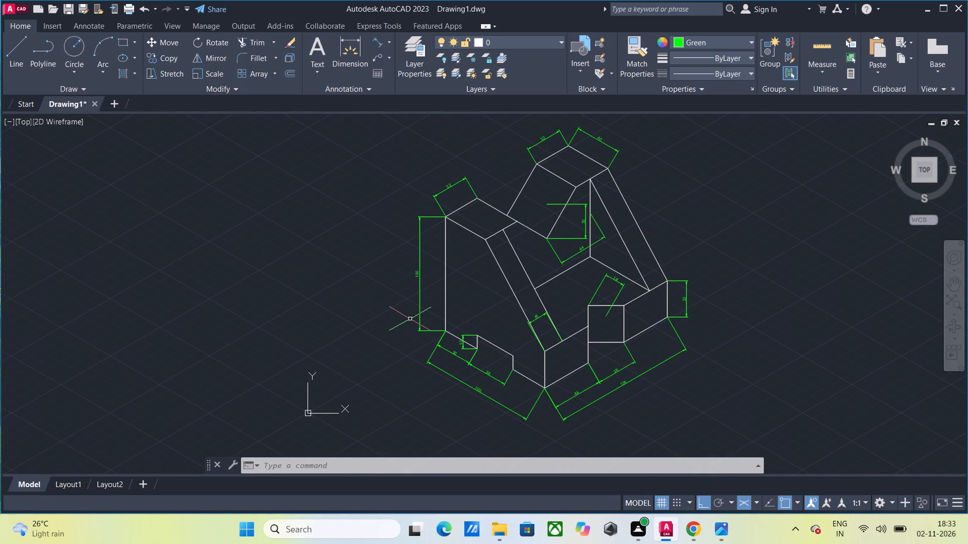
type("dim")
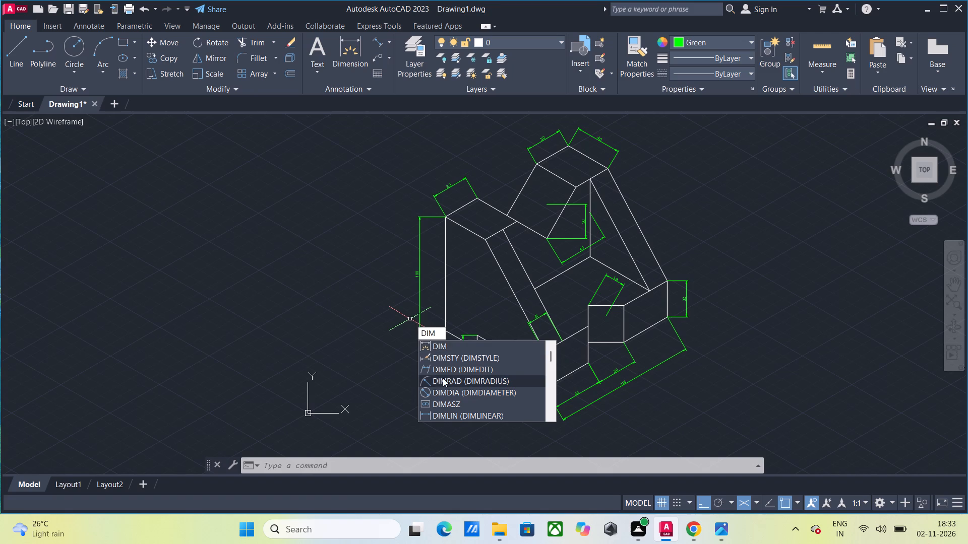
left_click(447, 371)
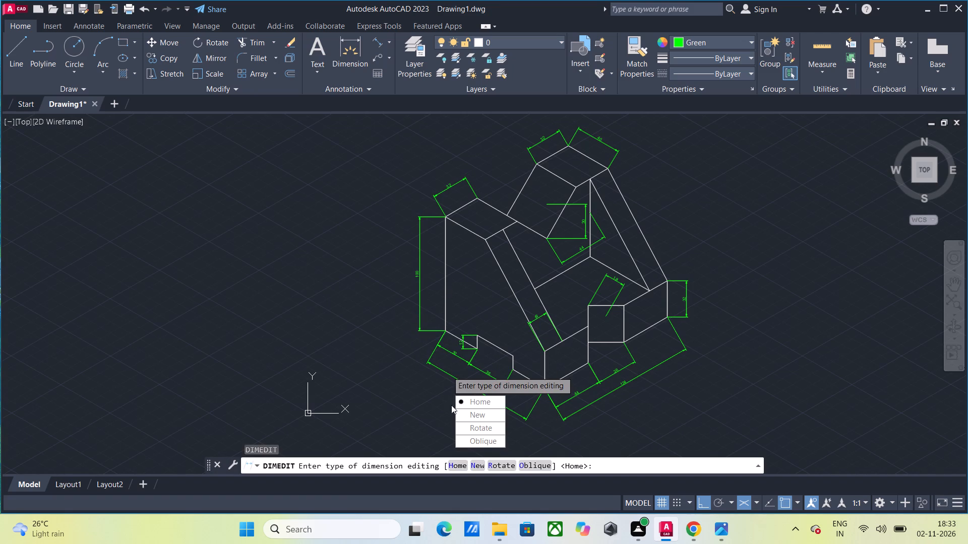
left_click_drag(468, 443, 448, 371)
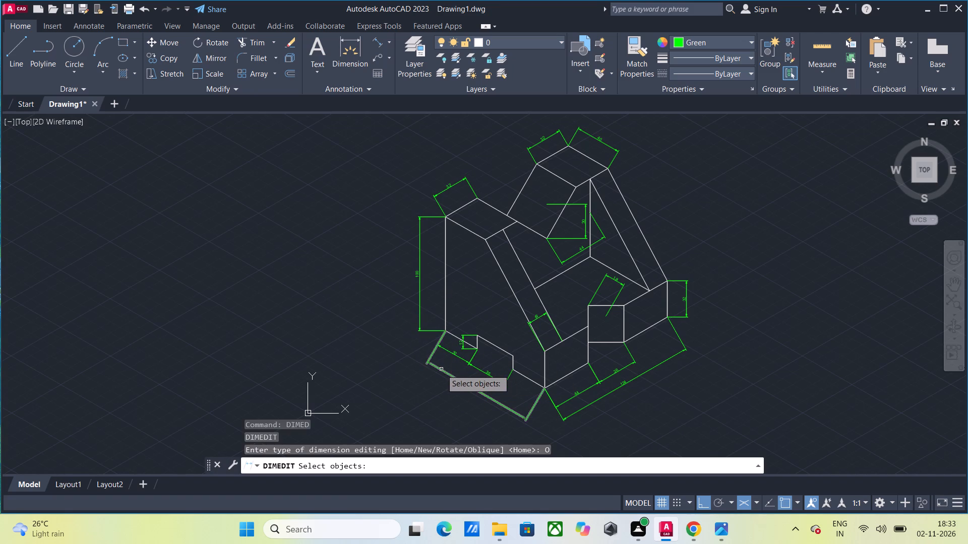
left_click(441, 369)
left_click(451, 355)
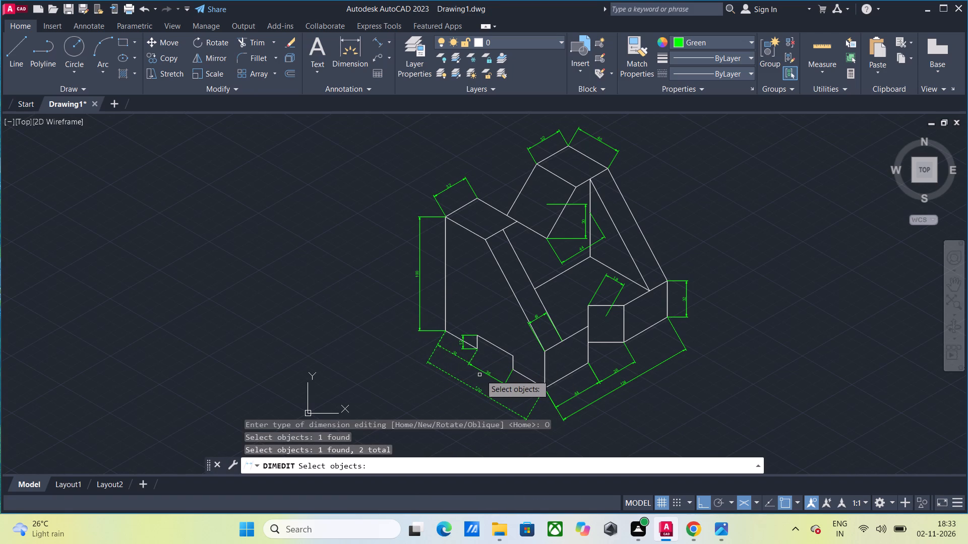
left_click(484, 374)
left_click(562, 420)
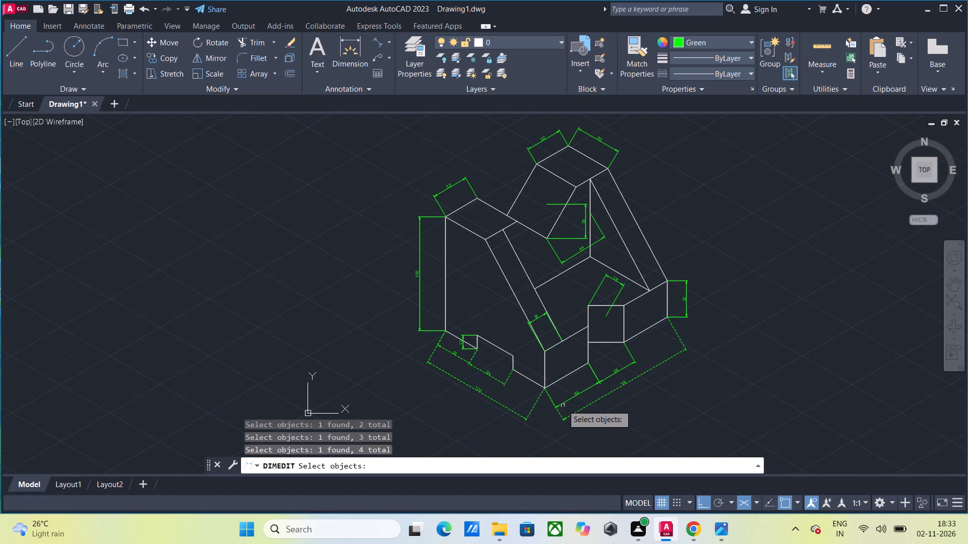
left_click(563, 402)
left_click(612, 376)
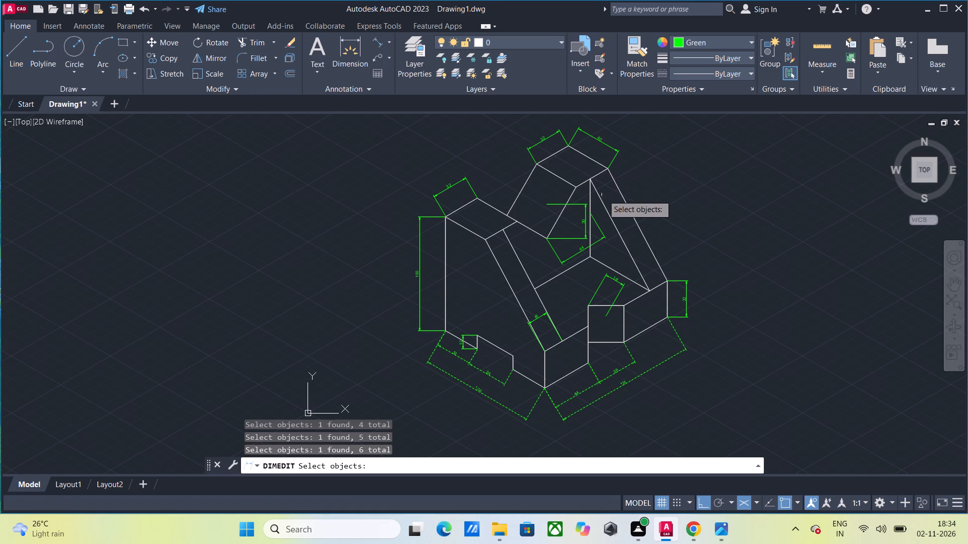
key("Return")
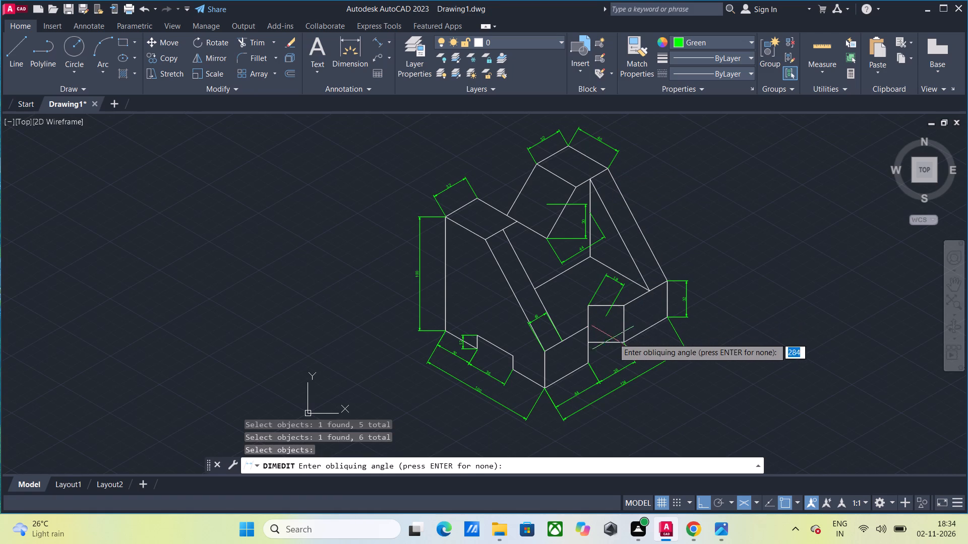
left_click(625, 342)
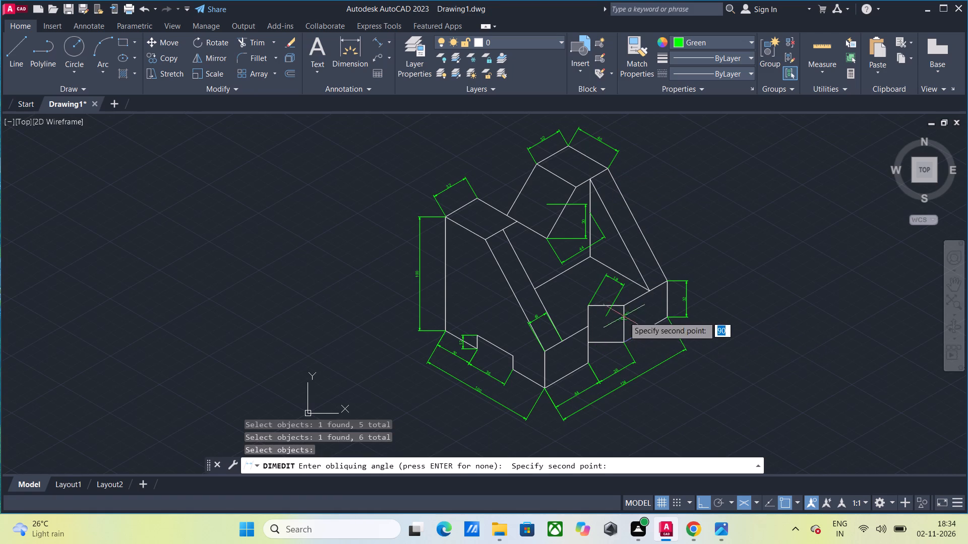
left_click(624, 305)
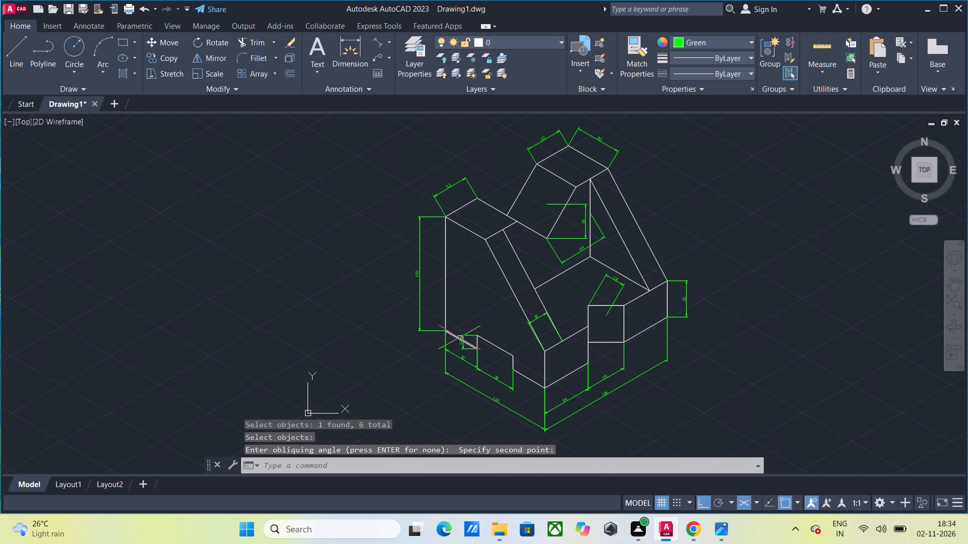
Oblique the 12 and 100 height dimensions and both 32 top-face dimensions, parallel to the bottom edge from the front corner to the step corner.
key("Return")
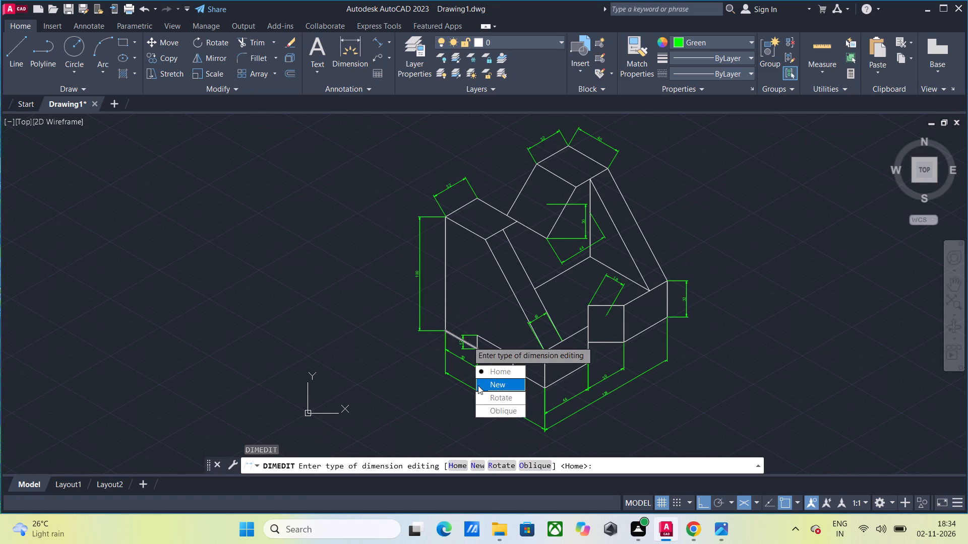
left_click_drag(492, 407, 468, 342)
left_click(468, 337)
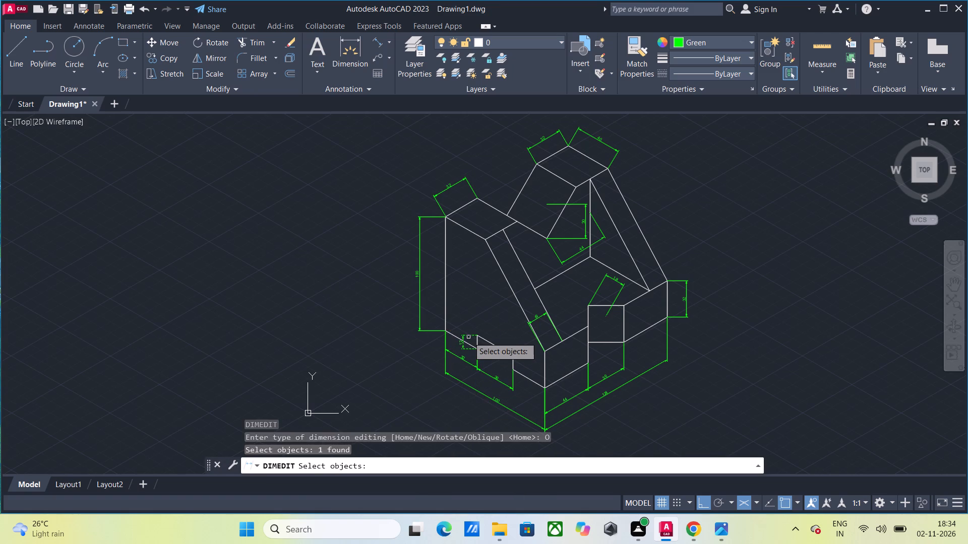
left_click(419, 309)
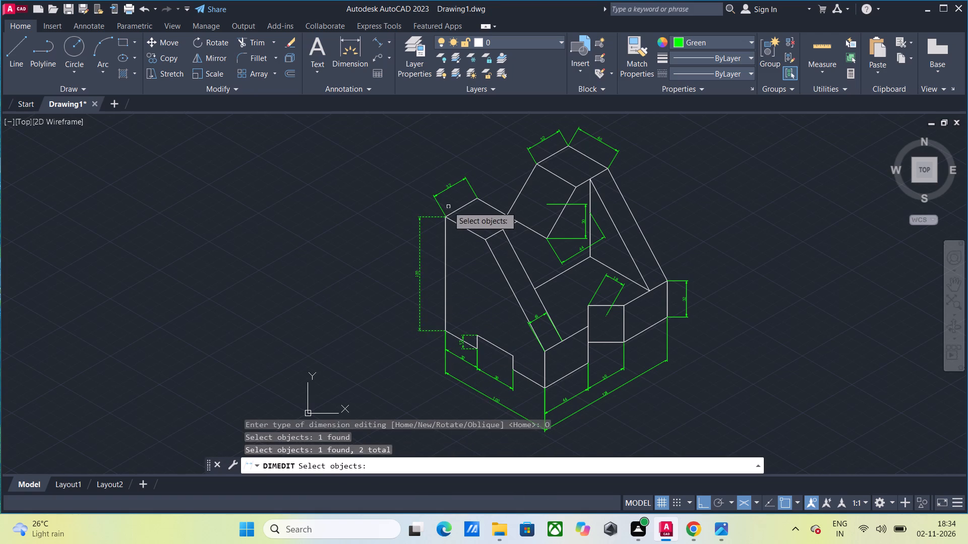
left_click(440, 202)
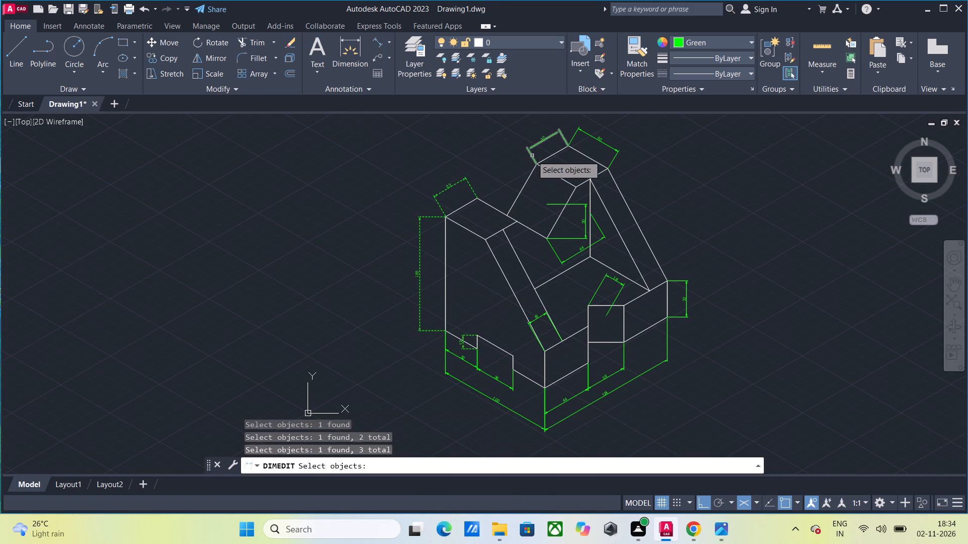
left_click(532, 156)
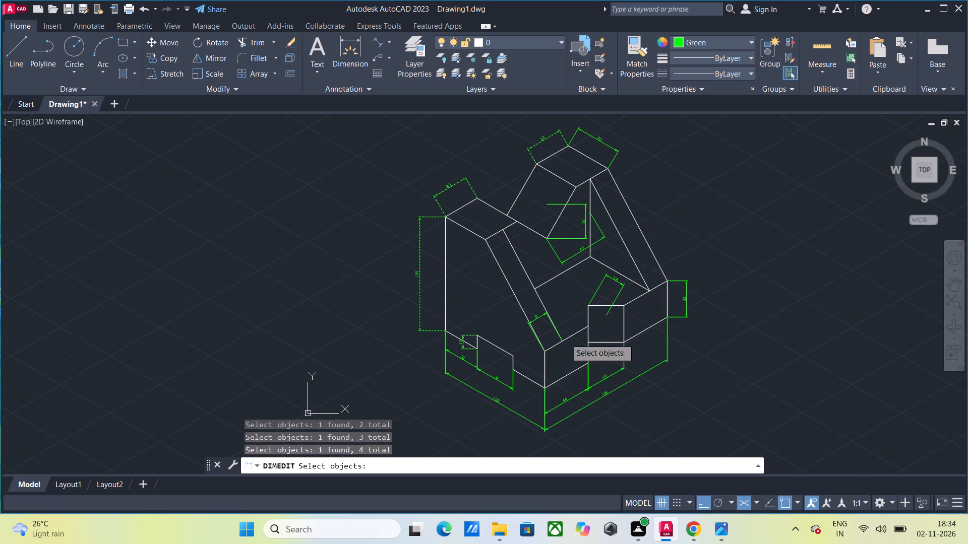
key("Return")
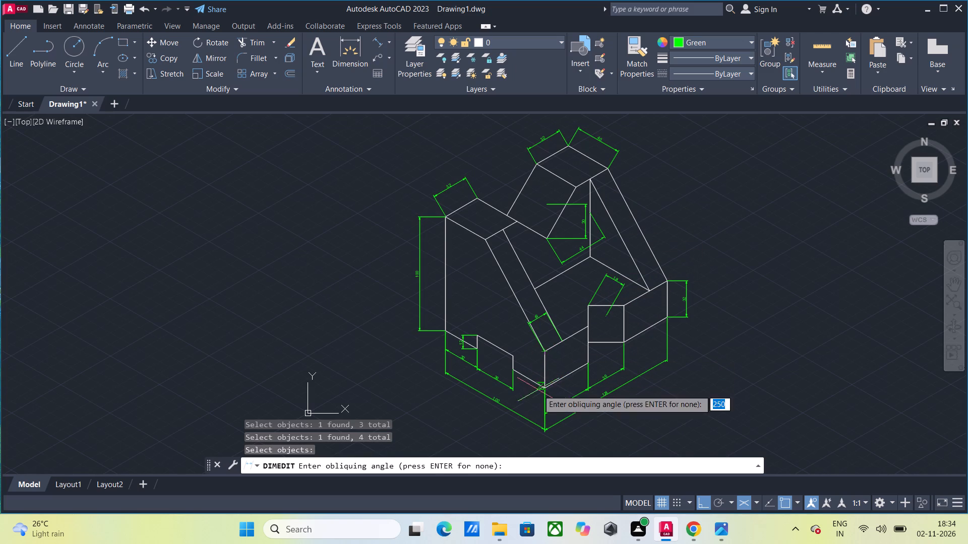
left_click(544, 388)
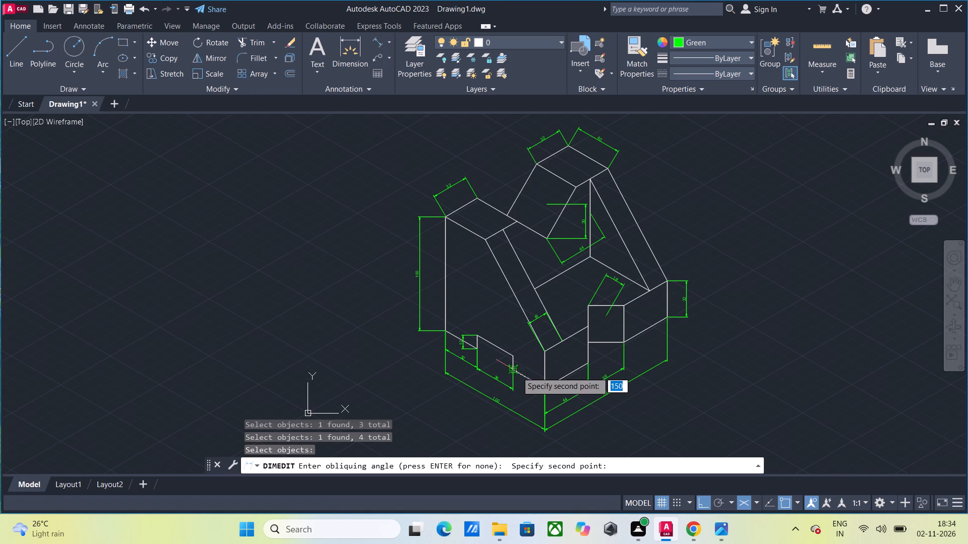
left_click(516, 372)
Oblique the 32 end-height, 40 peak, 30 notch and 18 cutout dimensions, parallel to the edge from the cutout's upper right corner to the block's right corner.
key("Return")
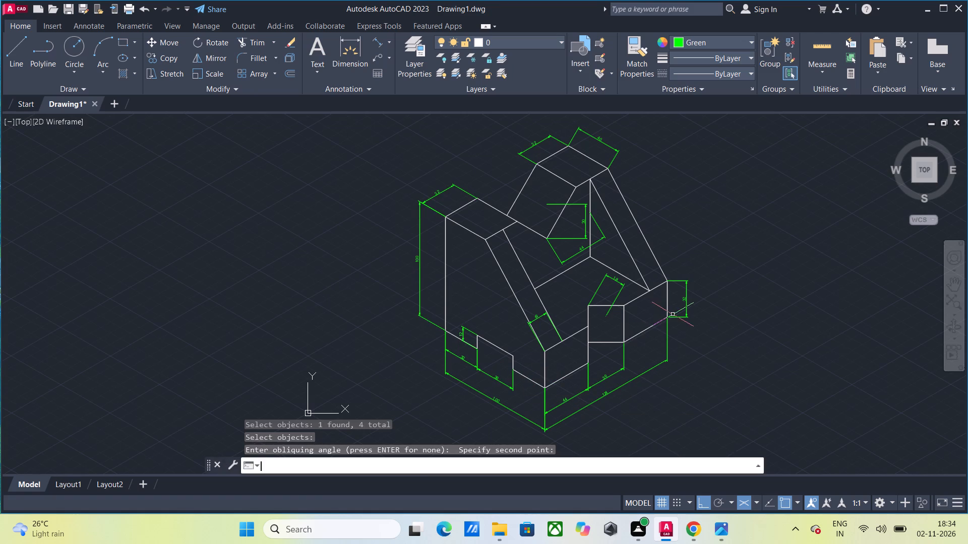
left_click_drag(686, 381, 673, 314)
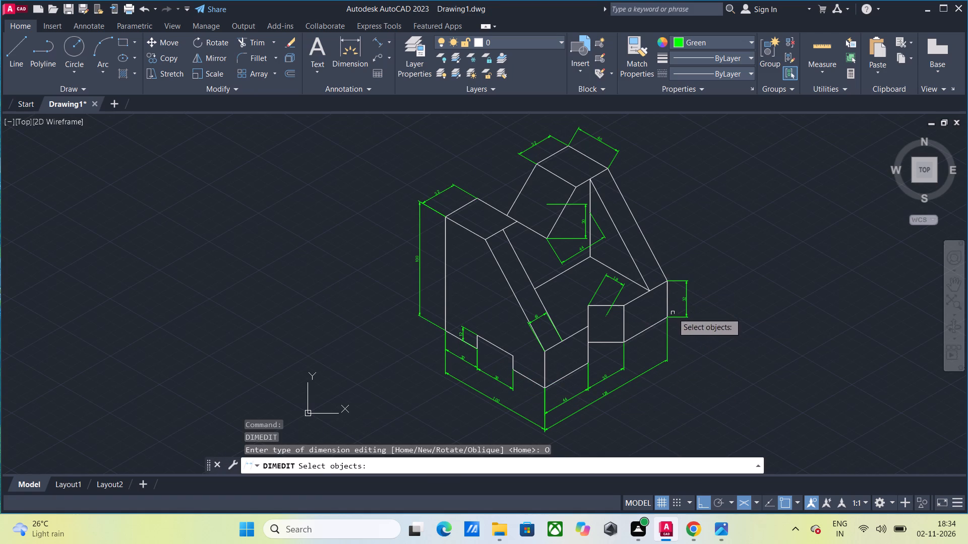
left_click(674, 315)
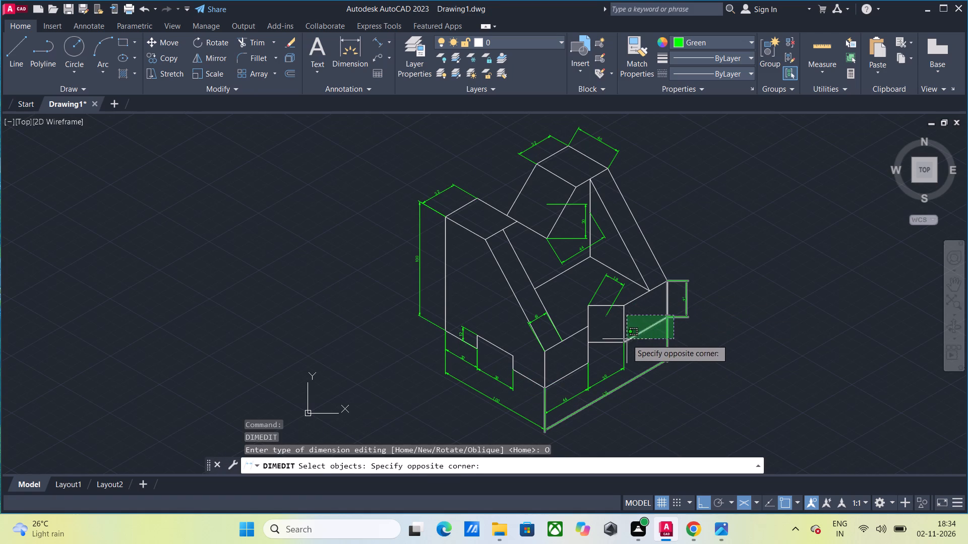
left_click(691, 279)
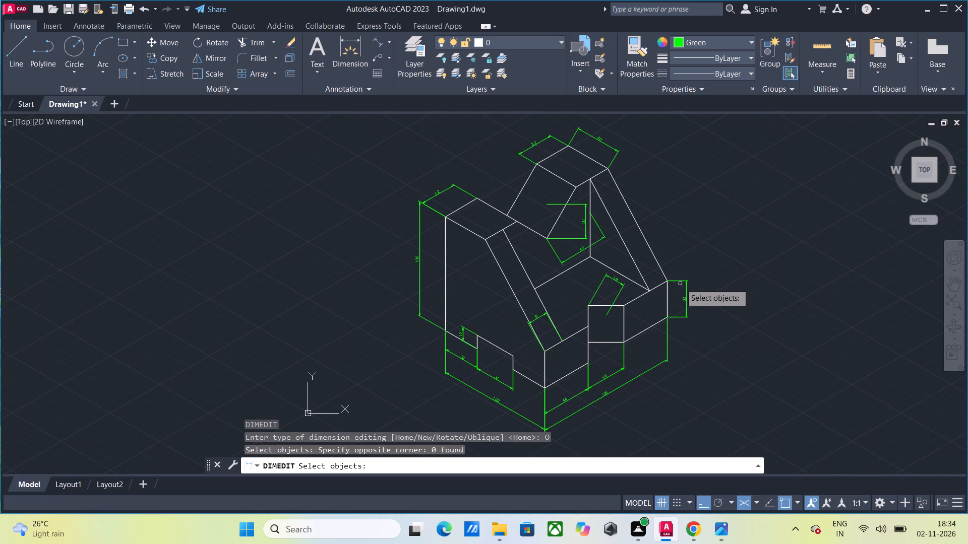
left_click(681, 279)
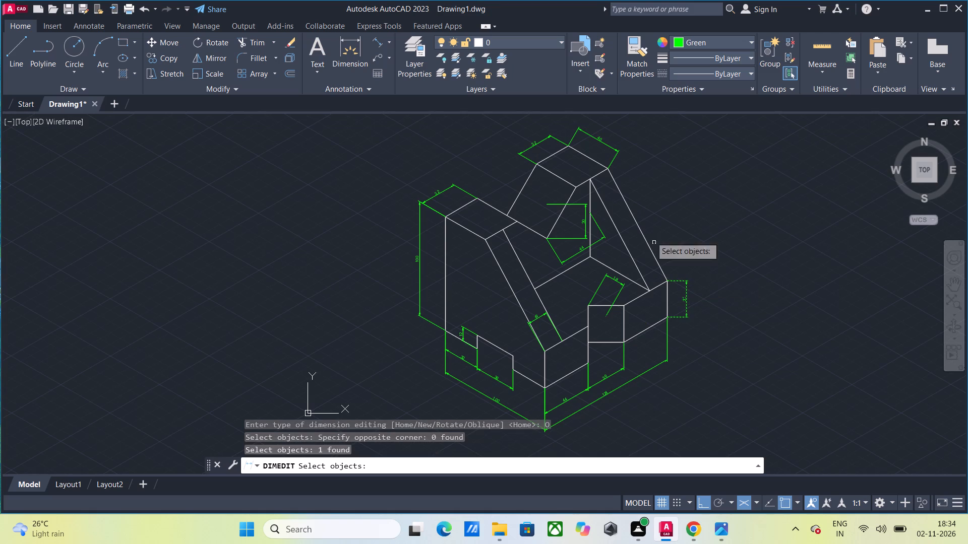
left_click(613, 158)
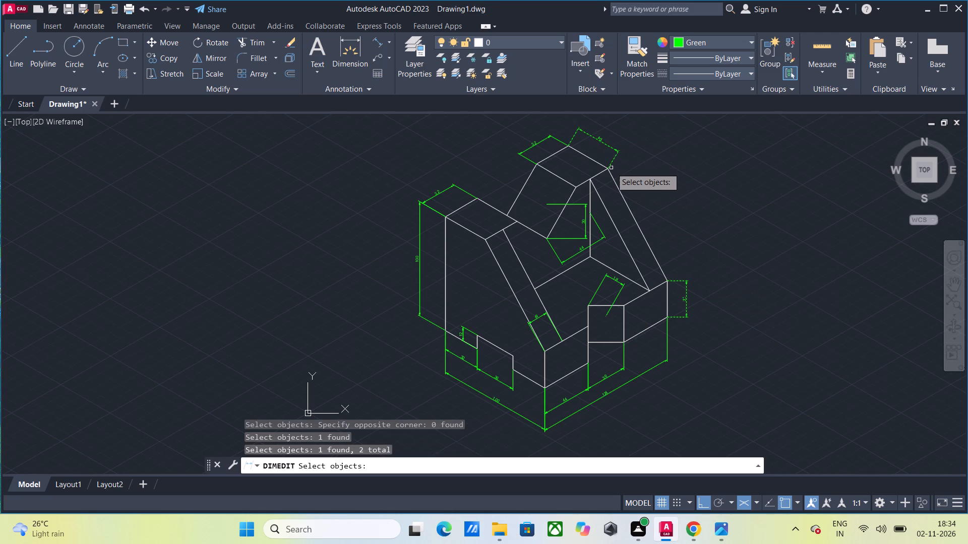
left_click(583, 205)
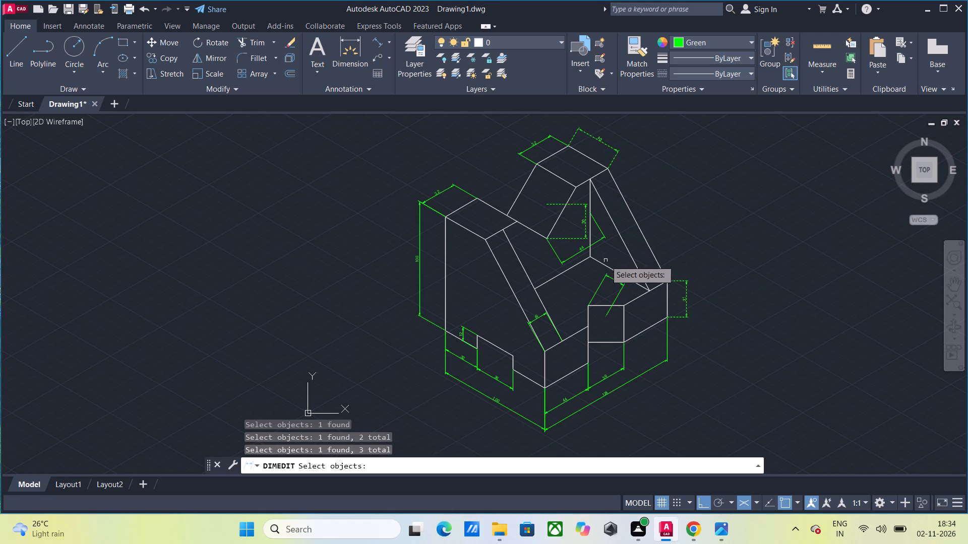
left_click(607, 276)
key("Return")
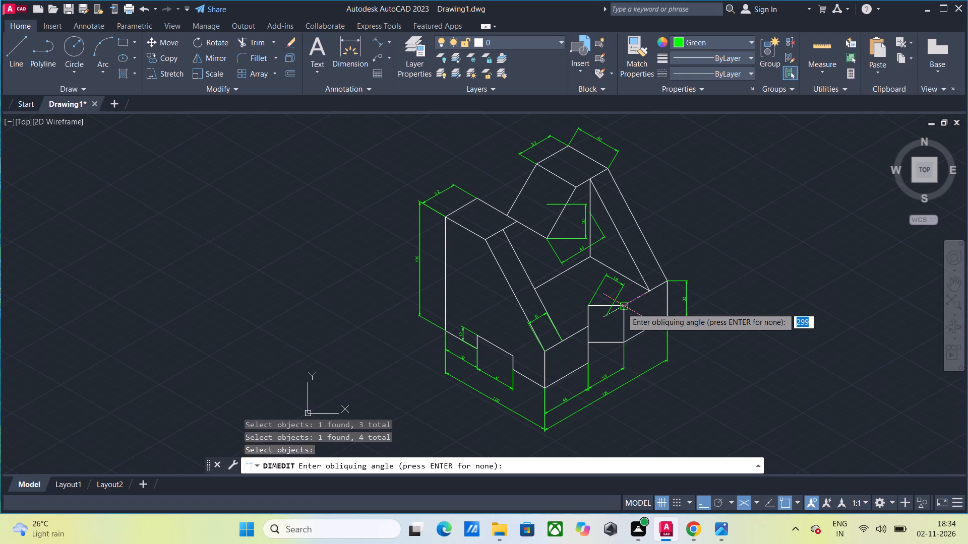
left_click(621, 307)
left_click(666, 282)
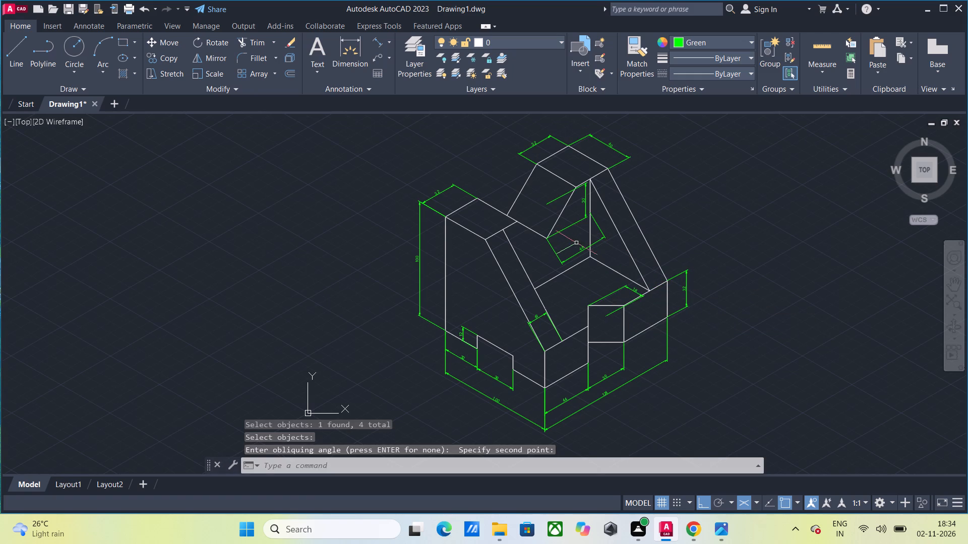
Oblique the 44 dimension below the notch, aligning its extension lines with the vertical edge beneath the raised peak.
key("Return")
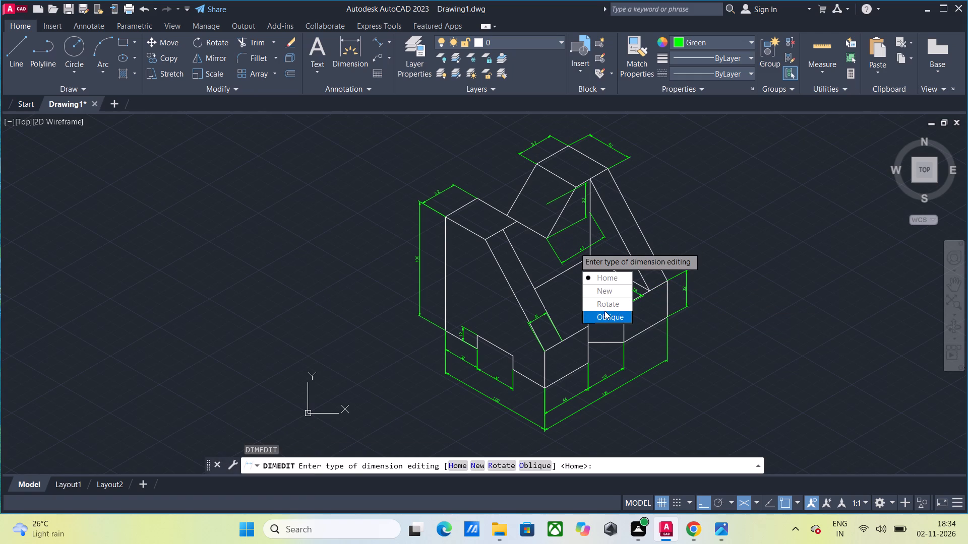
left_click_drag(604, 311, 574, 247)
left_click(563, 262)
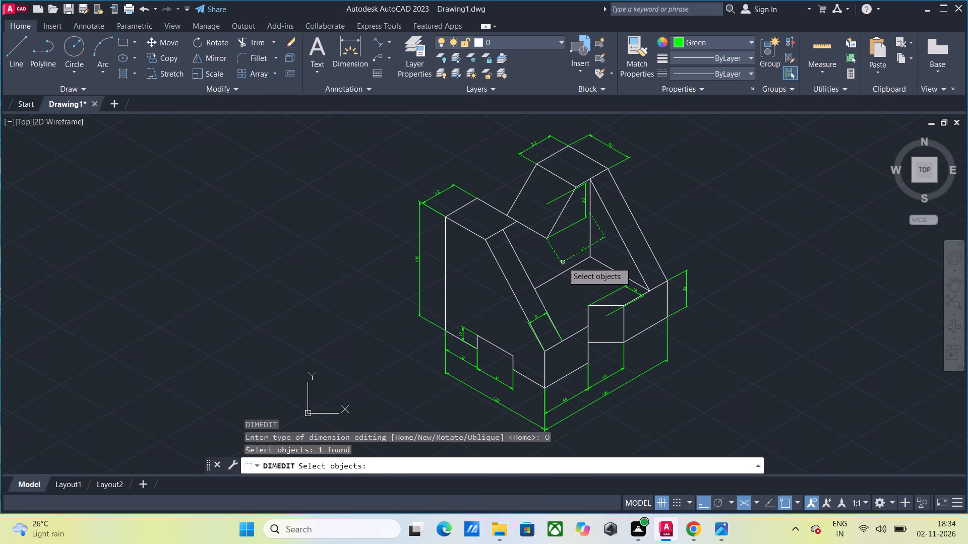
key("Return")
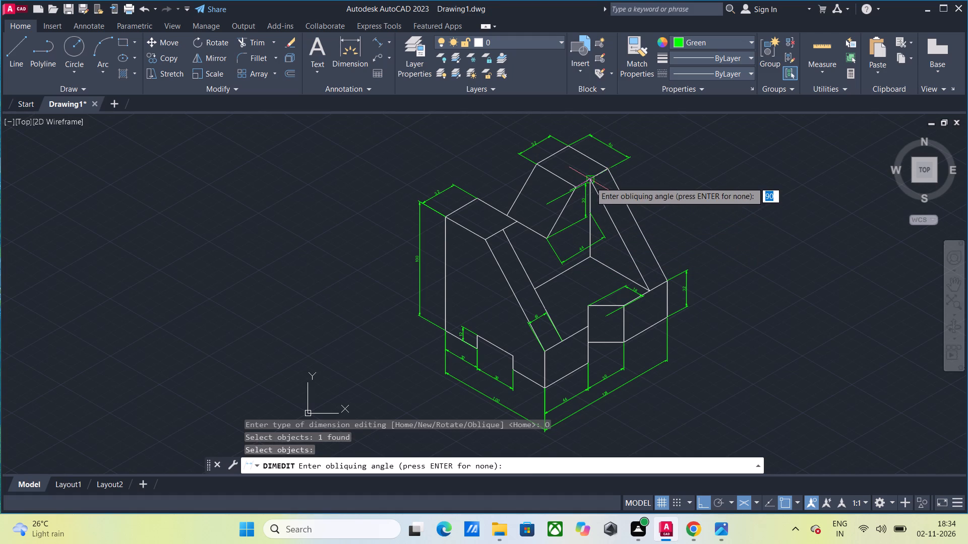
left_click(590, 182)
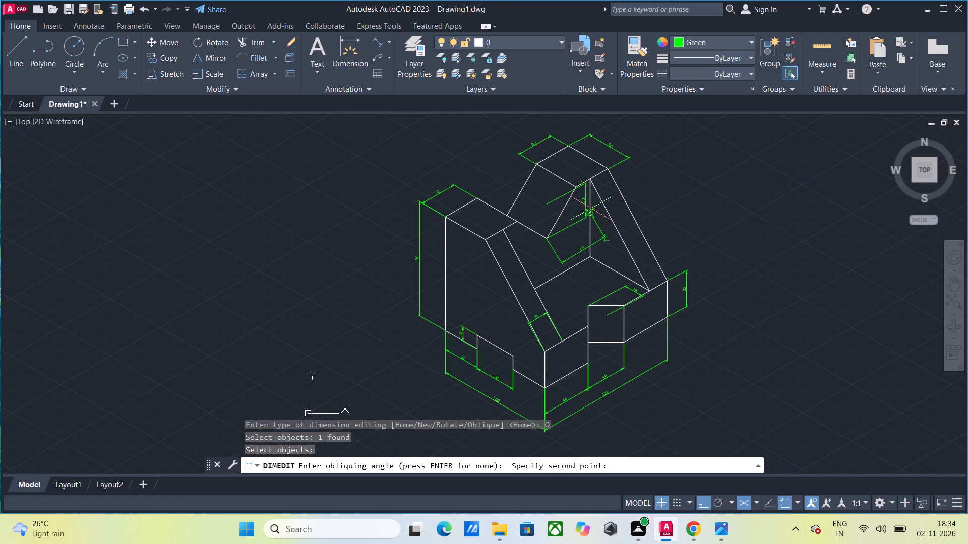
left_click(591, 214)
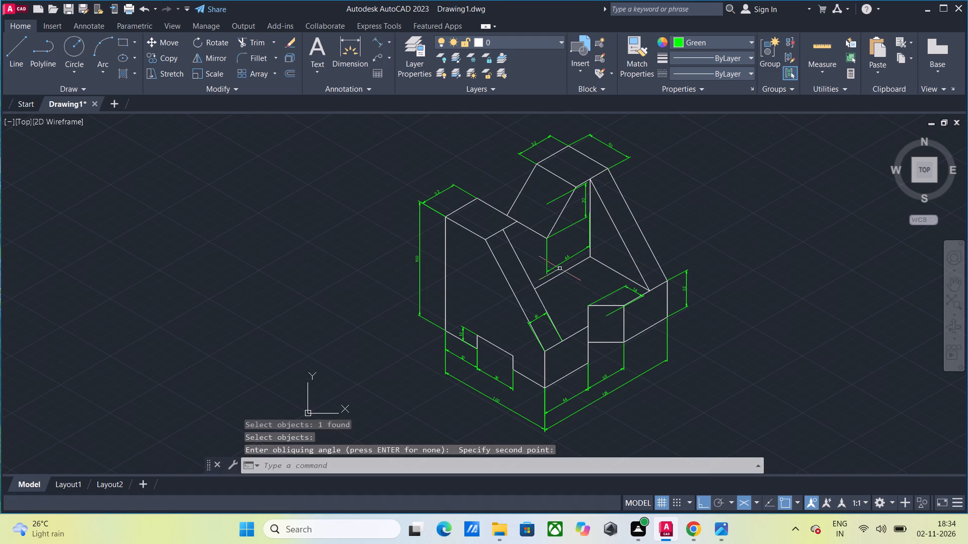
Oblique the 18 dimension across the front sloping rib, parallel to the rib's long sloping edge from its lower corner to its upper corner.
key("Return")
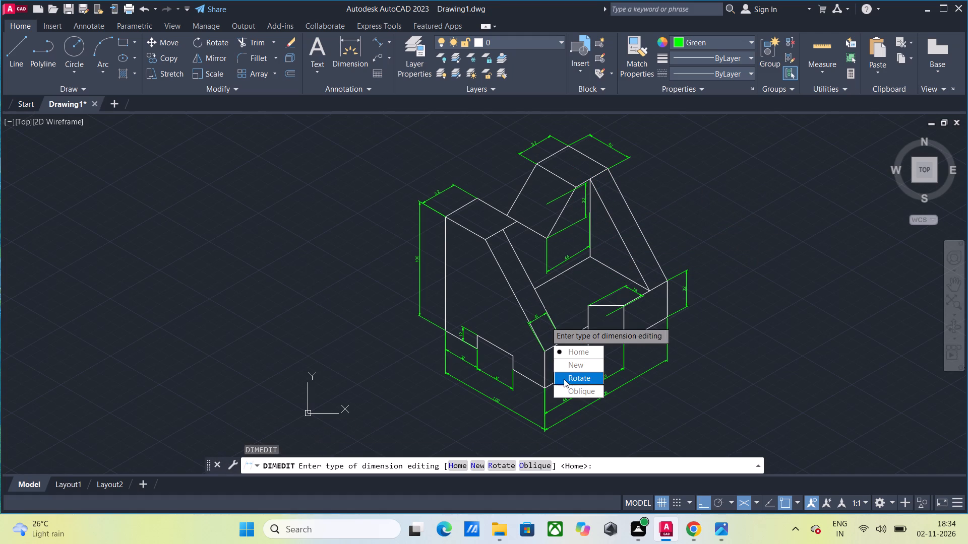
left_click_drag(564, 387, 543, 318)
left_click(542, 317)
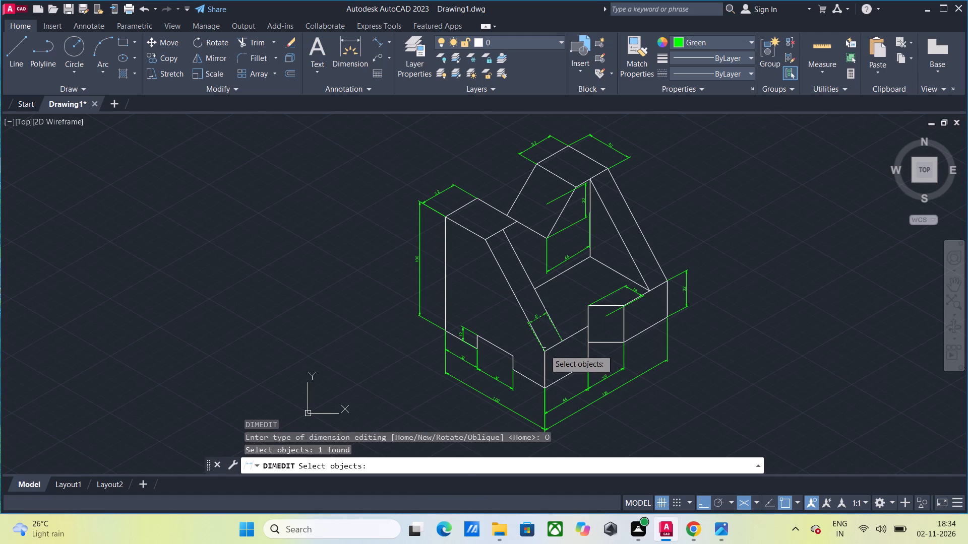
key("Return")
left_click_drag(546, 351, 546, 349)
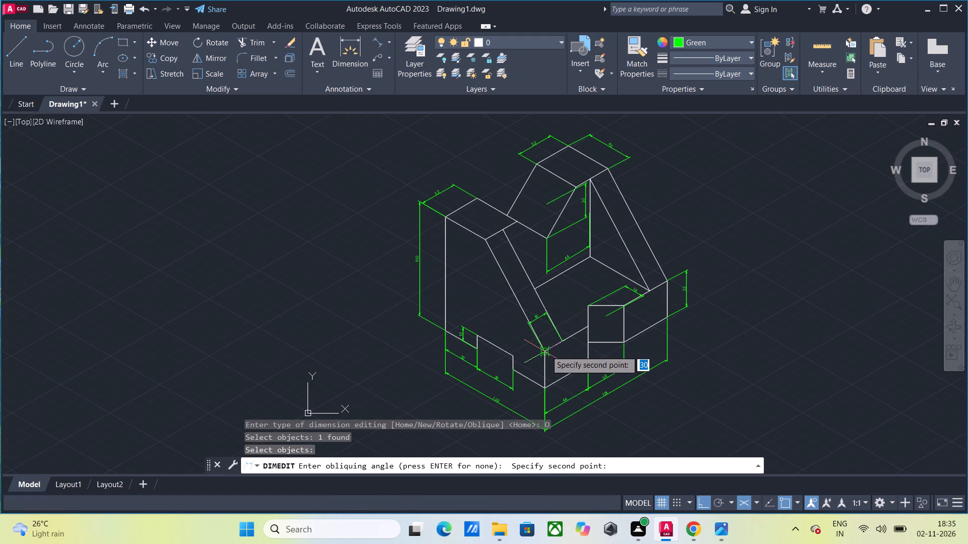
left_click_drag(546, 349, 544, 344)
left_click(486, 238)
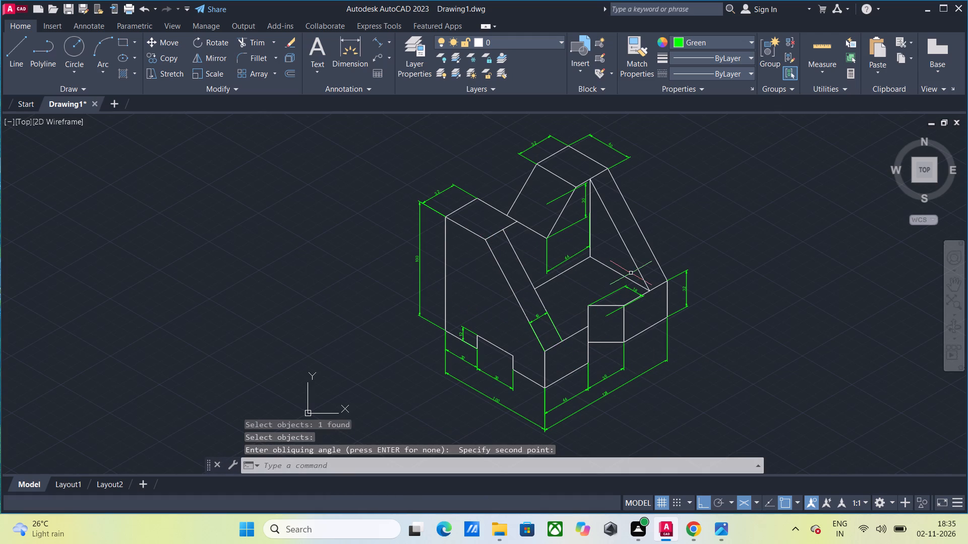
Modify the ISO-25 dimension style to a text height of 5.
key("d")
key("Return")
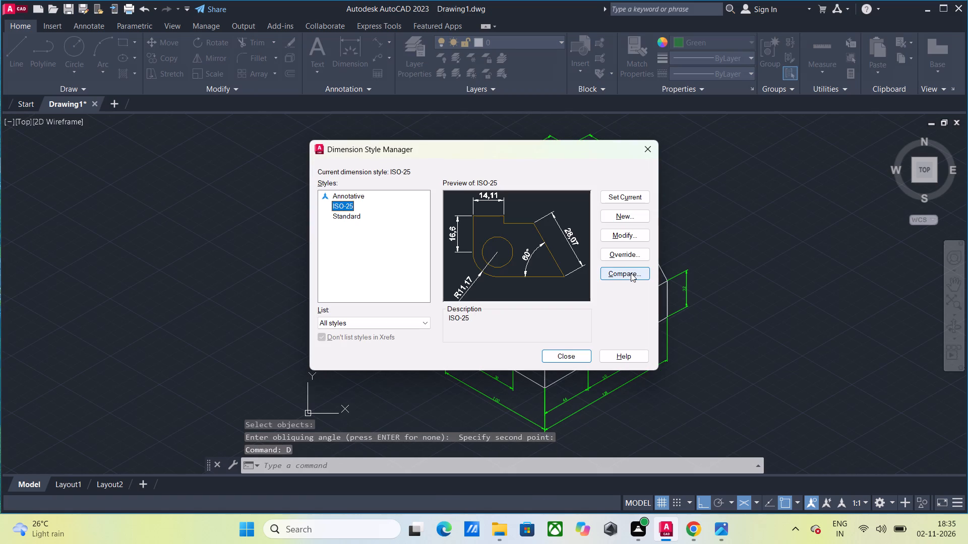
left_click(622, 236)
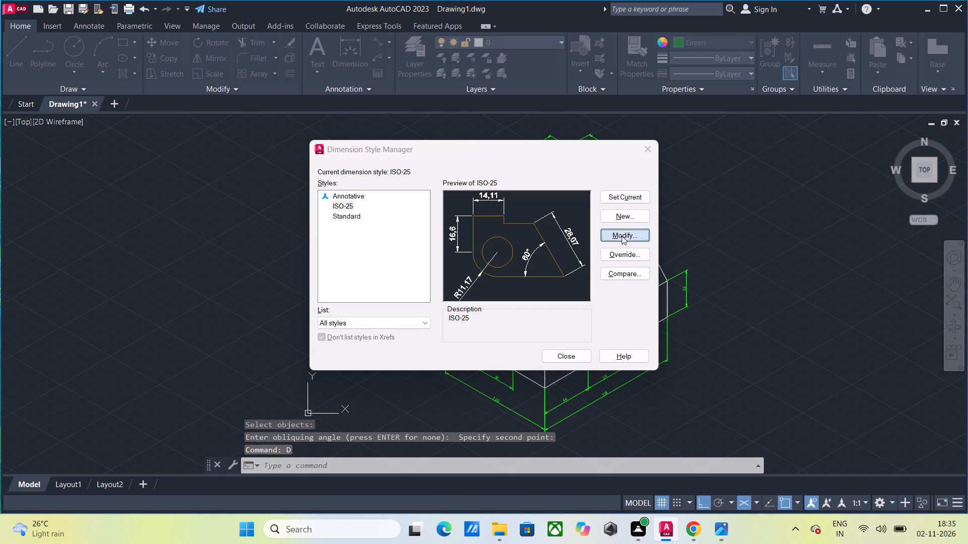
double_click(446, 218)
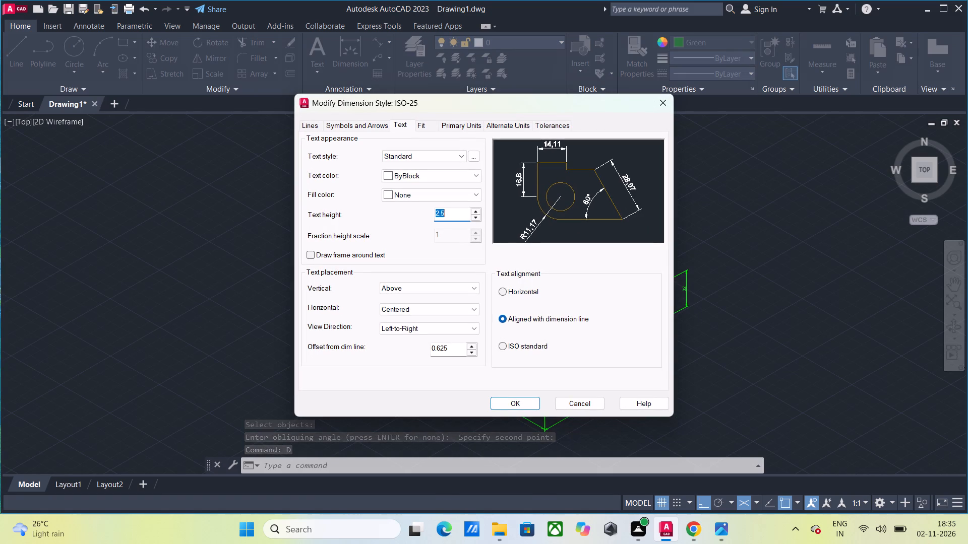
key("5")
key("Return")
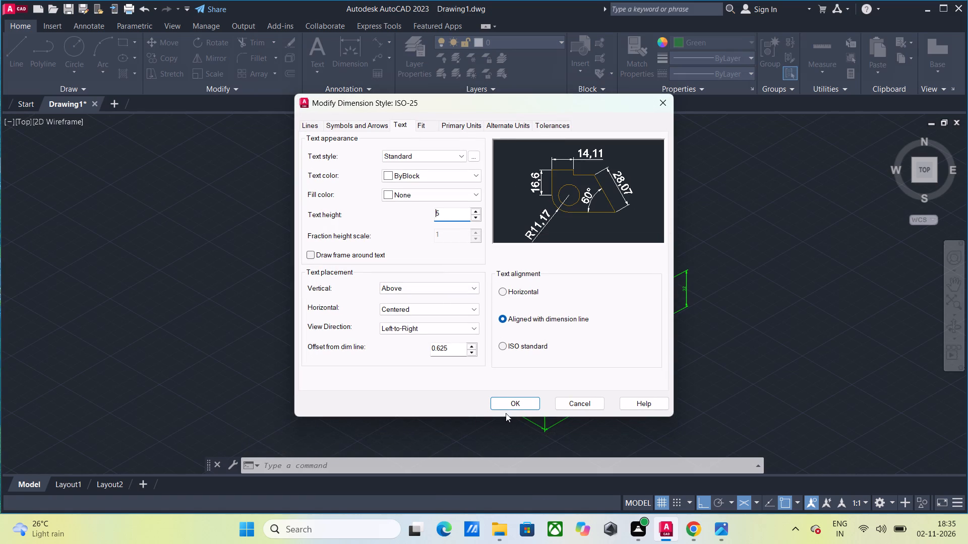
left_click(506, 401)
left_click(550, 362)
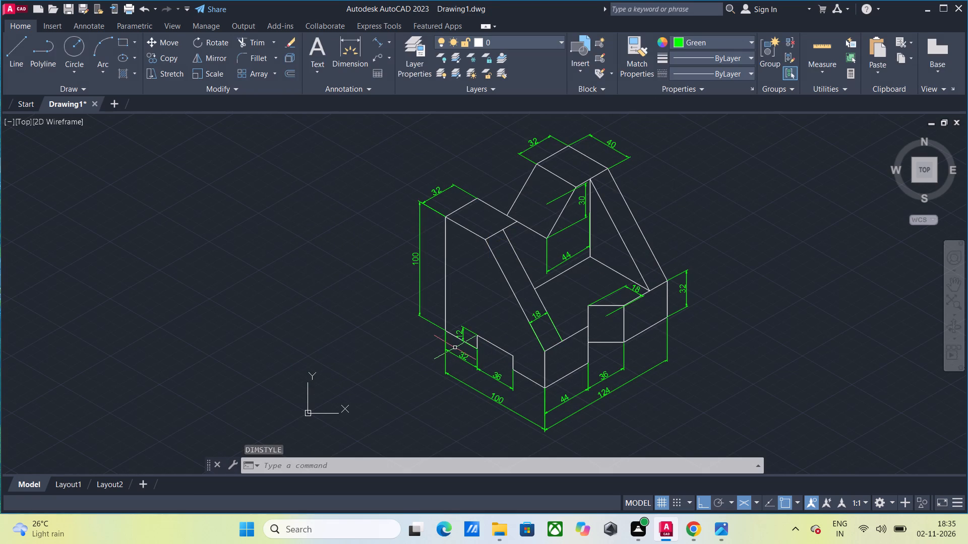
Save the drawing in Documents as Double-Ribbed Mounting Support Bracket, in AutoCAD 2018 Drawing format.
key("ctrl+s")
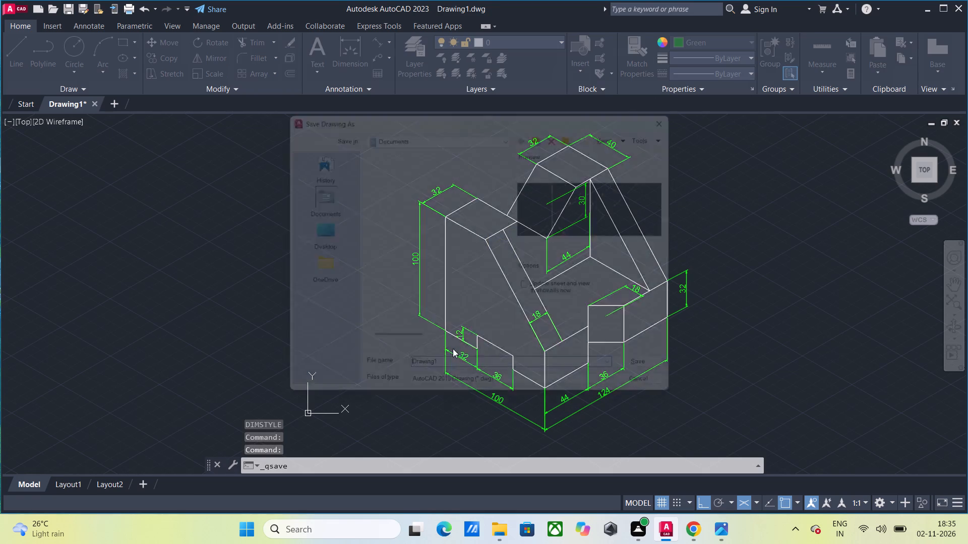
double_click(442, 380)
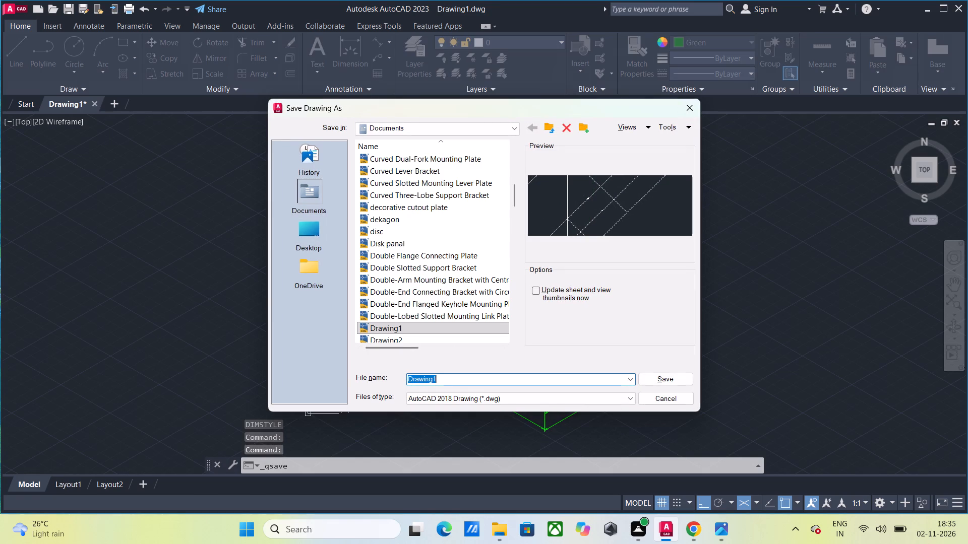
key("ctrl+v")
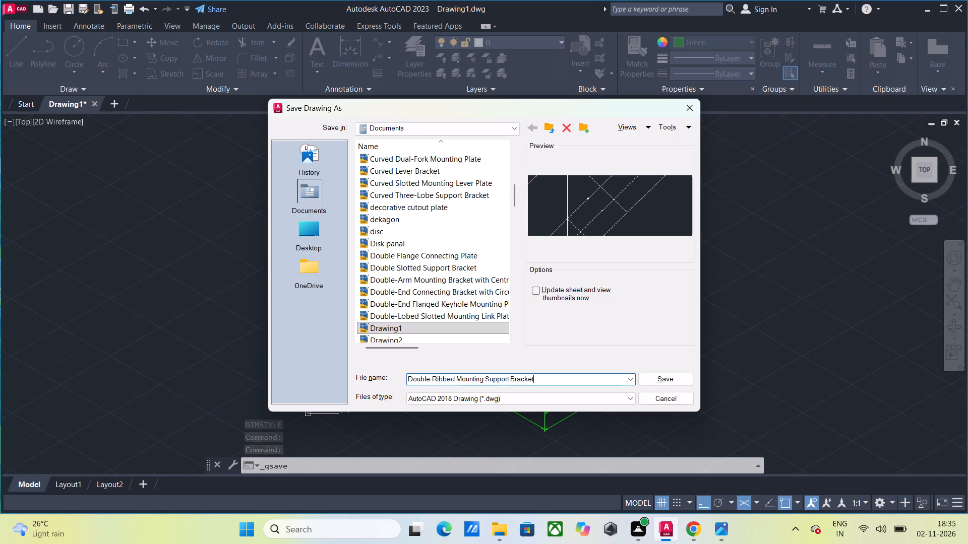
left_click(656, 376)
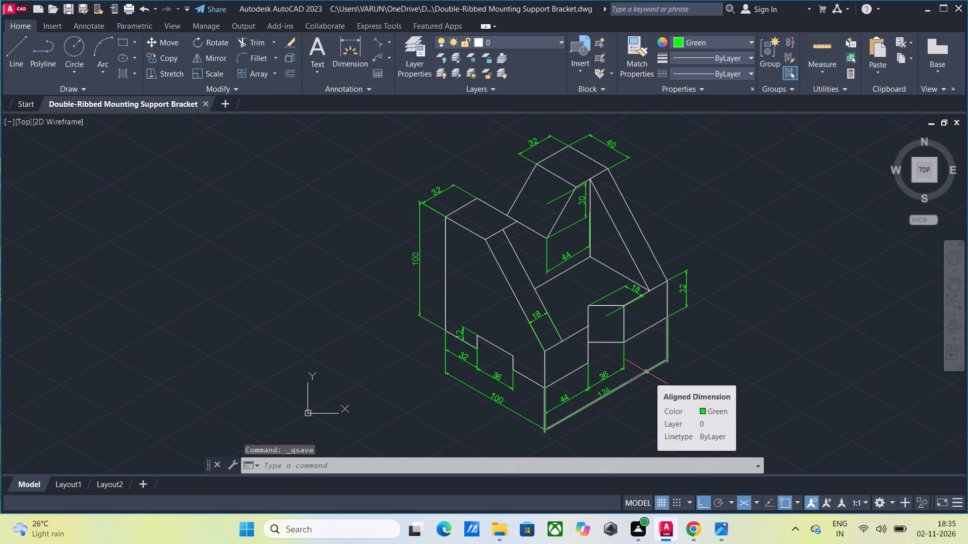
Start a plot, centre it on the paper and define a window plot area enclosing the whole dimensioned block.
type("plo")
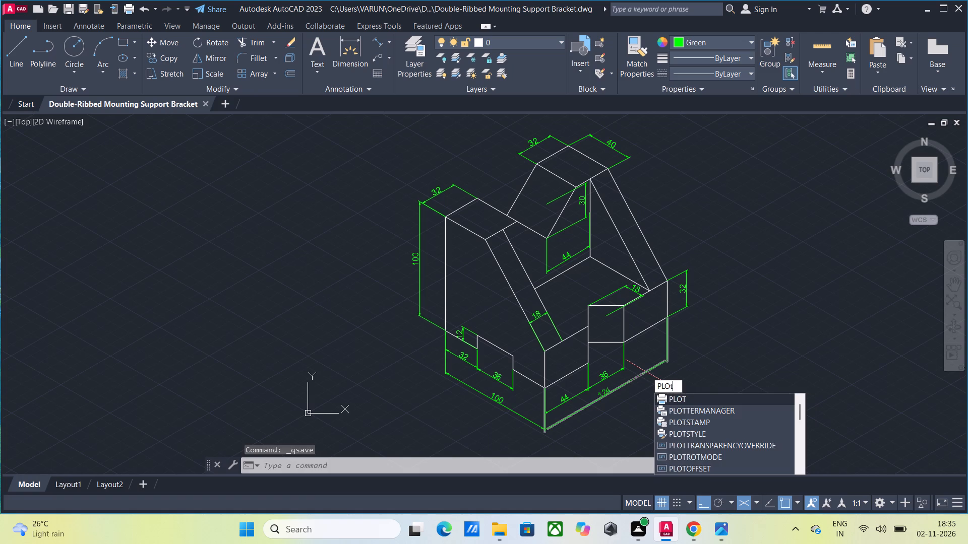
key("t")
key("Return")
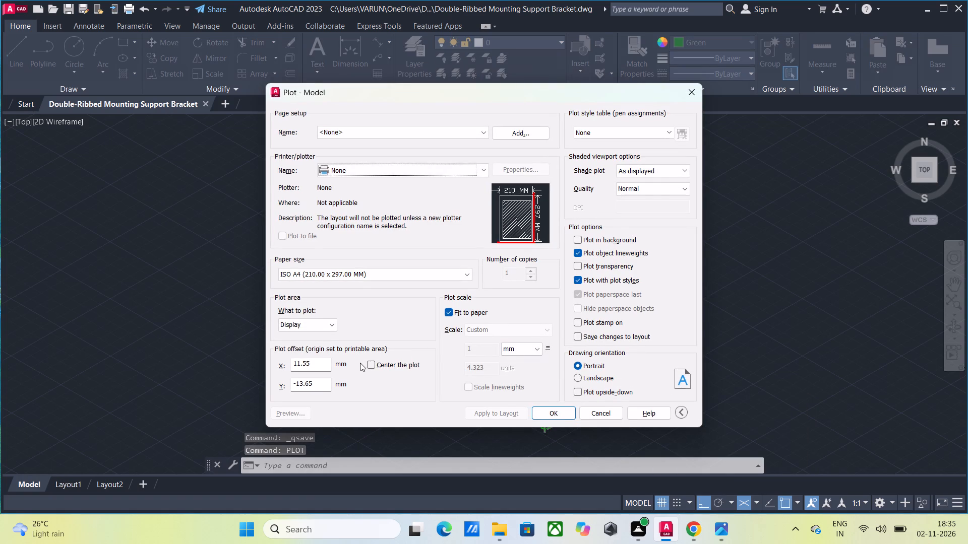
left_click(367, 367)
left_click(321, 324)
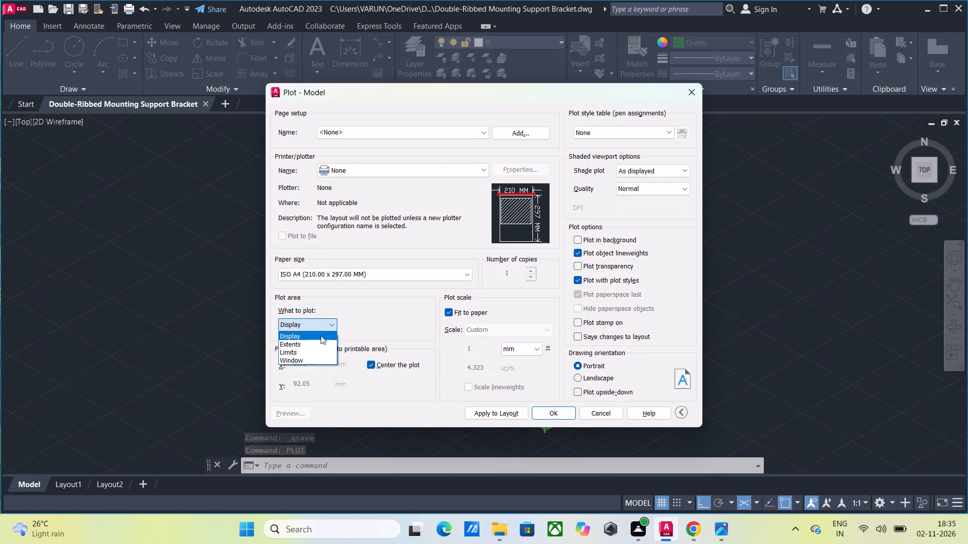
left_click(314, 358)
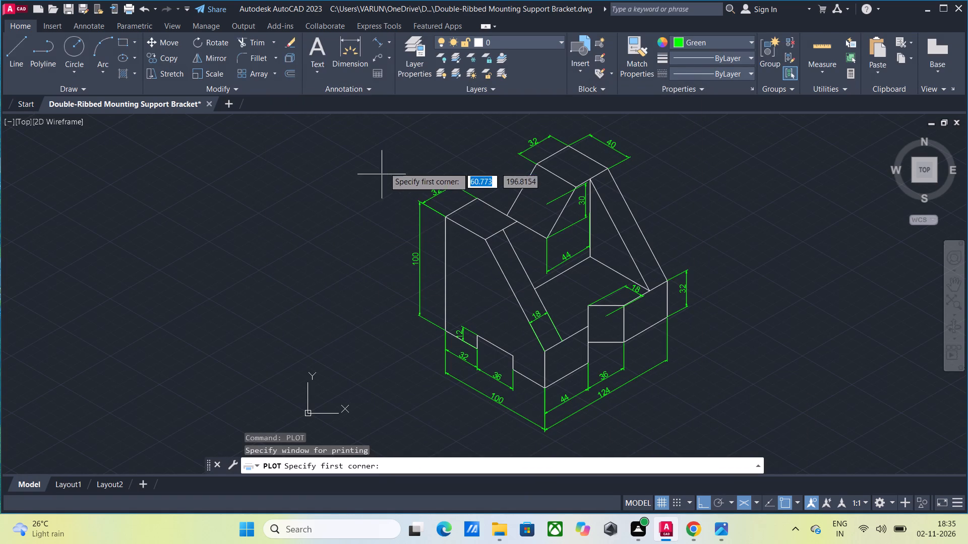
left_click(366, 120)
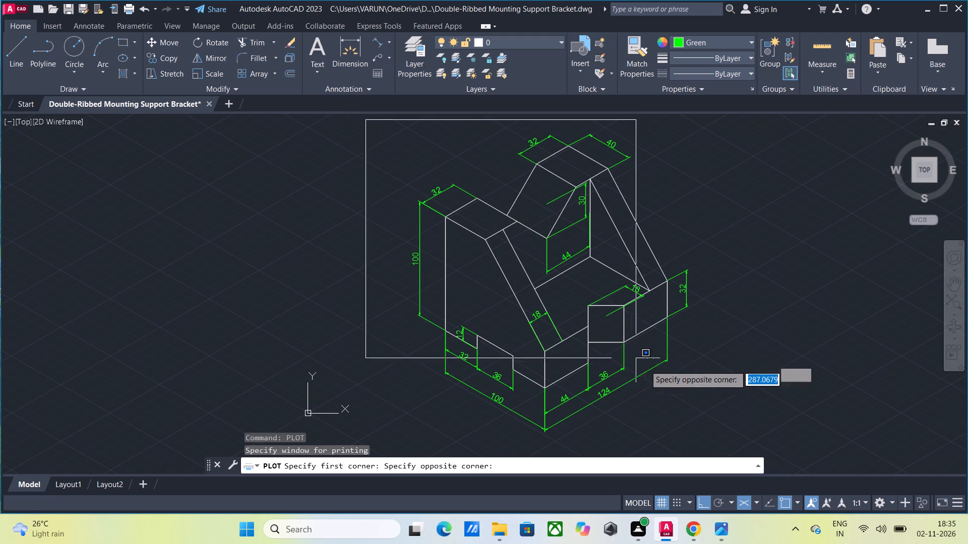
left_click(718, 442)
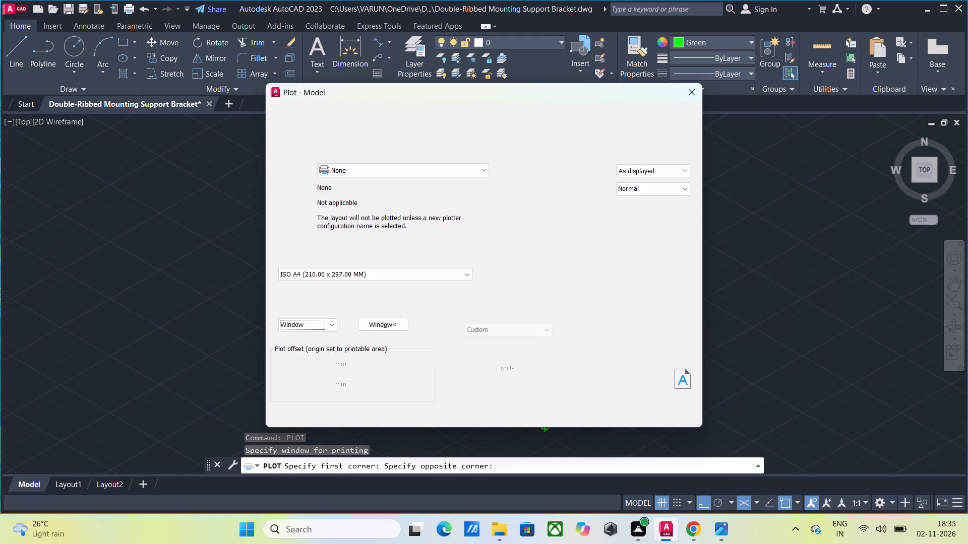
Choose Microsoft Print to PDF as the plotter with plotting to file enabled, and apply the setup to the layout.
left_click(410, 173)
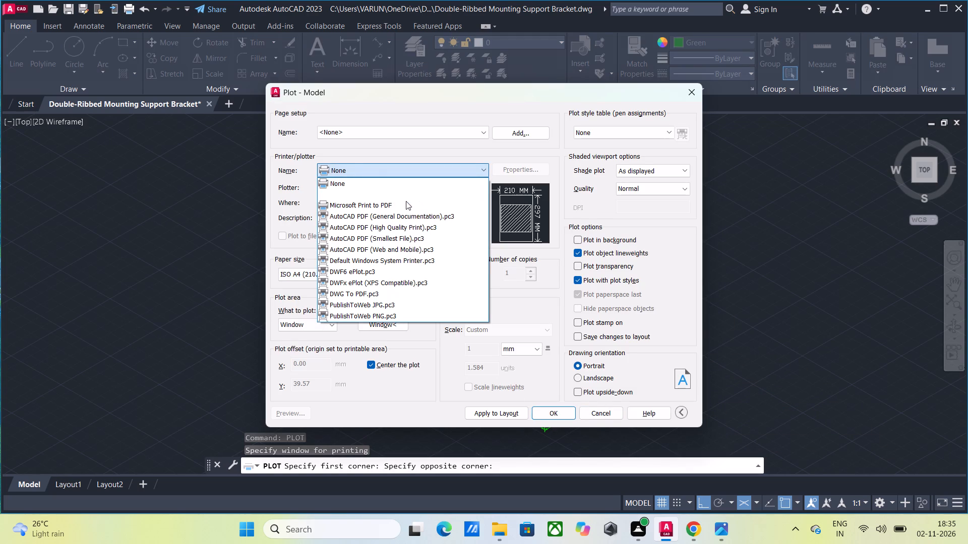
left_click(406, 203)
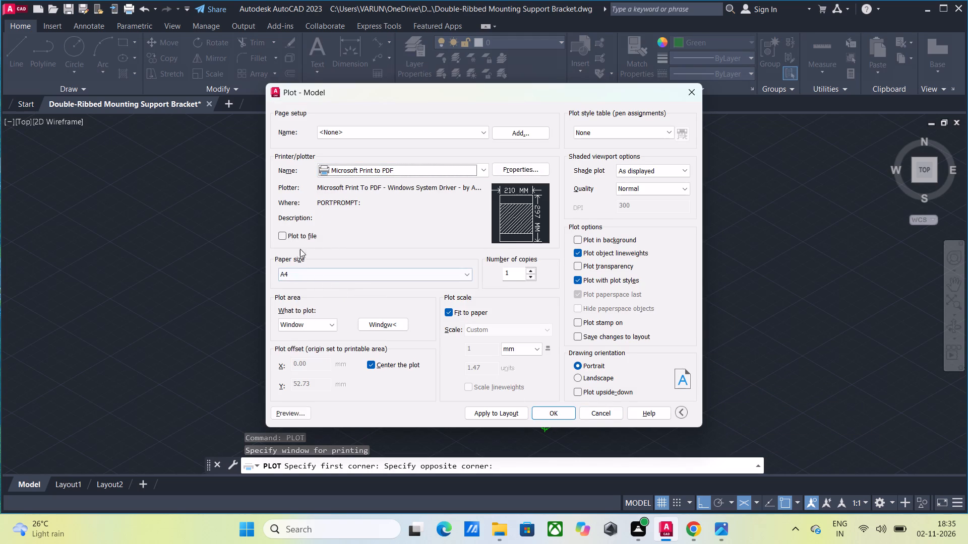
left_click(285, 235)
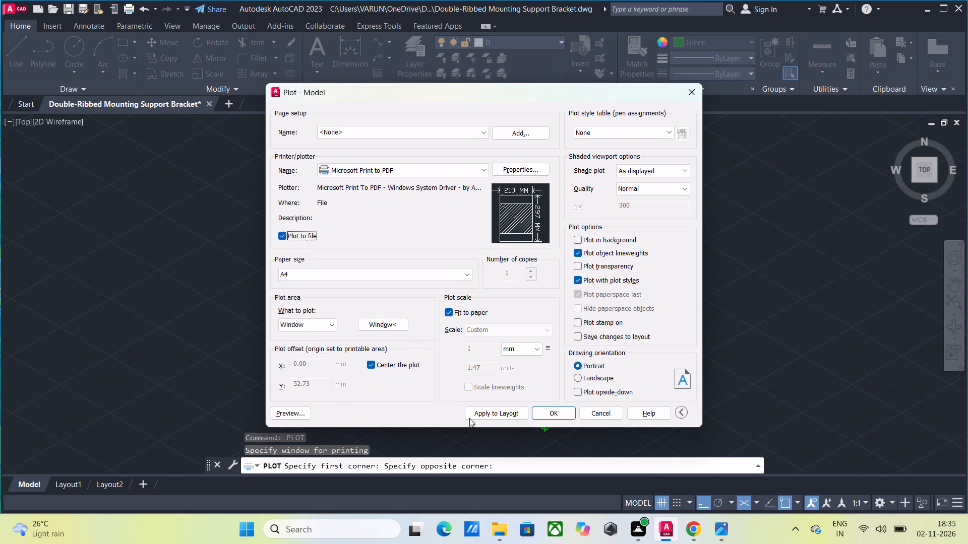
left_click(482, 415)
Preview the plot and output it as Double-Ribbed Mounting Support Bracket-Model.plt in the desktop's Projects folder.
left_click(296, 419)
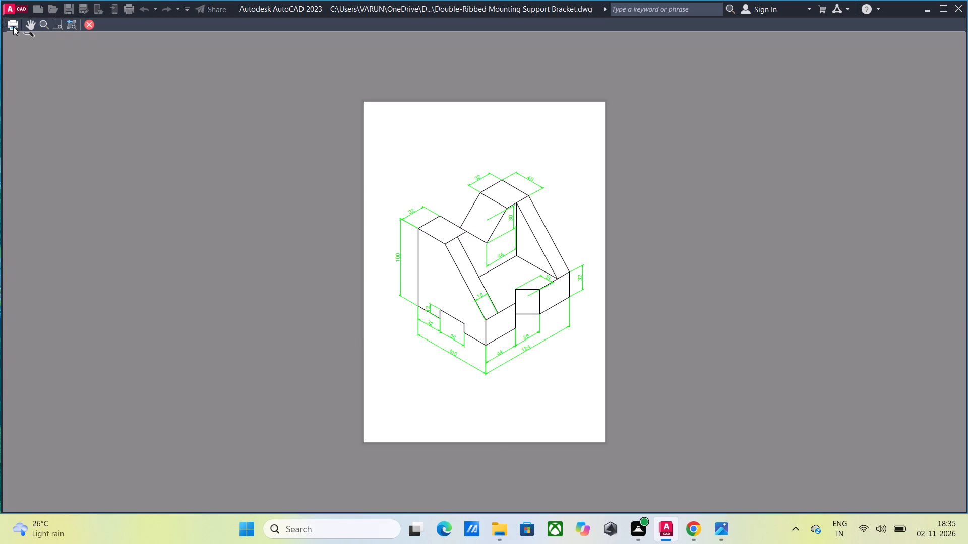
left_click(13, 27)
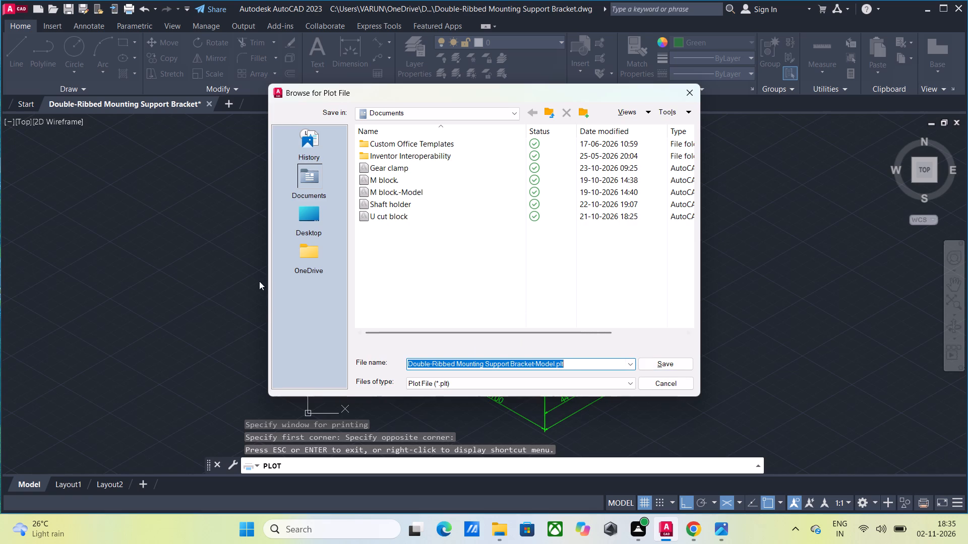
left_click(302, 232)
scroll(476, 239, "down", 5)
scroll(449, 284, "down", 3)
left_click(427, 302)
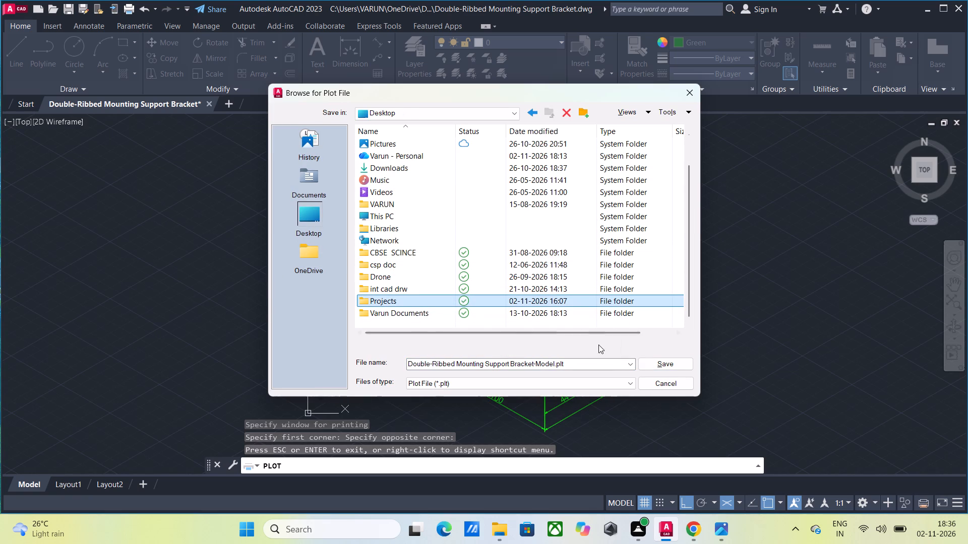
double_click(432, 301)
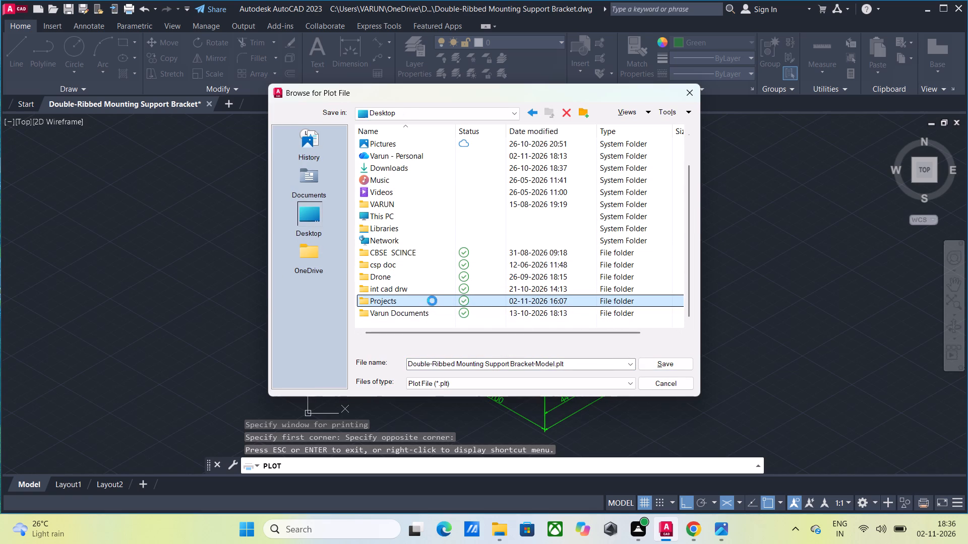
left_click(668, 360)
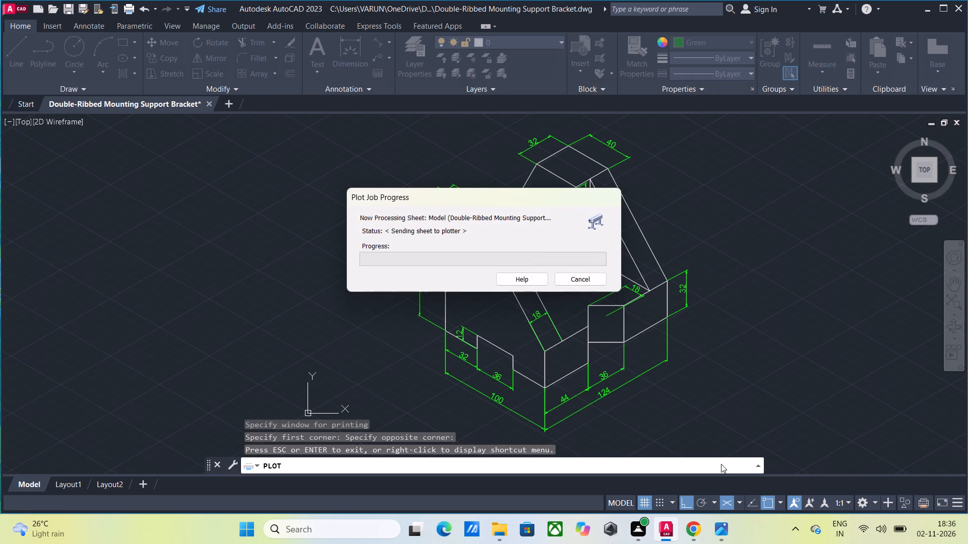